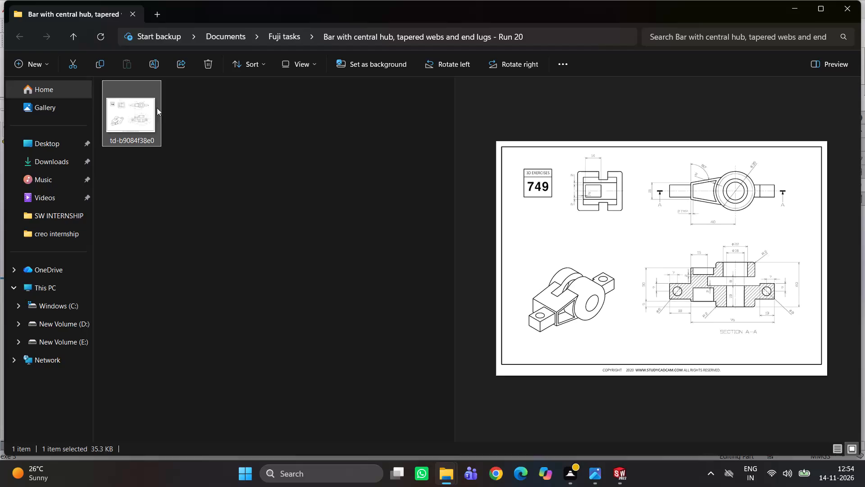
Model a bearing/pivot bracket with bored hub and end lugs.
Open the drawing image td-b9084f38e0.jpg from the task folder in the Photos viewer.
right_click(139, 112)
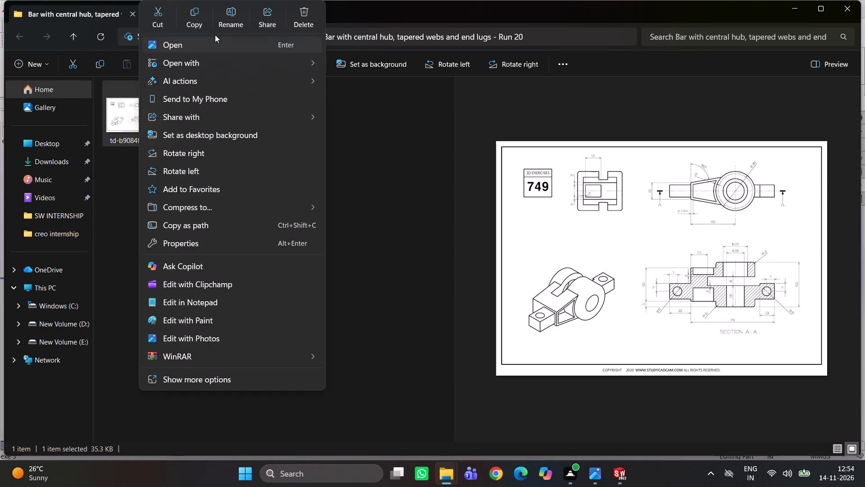
left_click(214, 33)
left_click(211, 39)
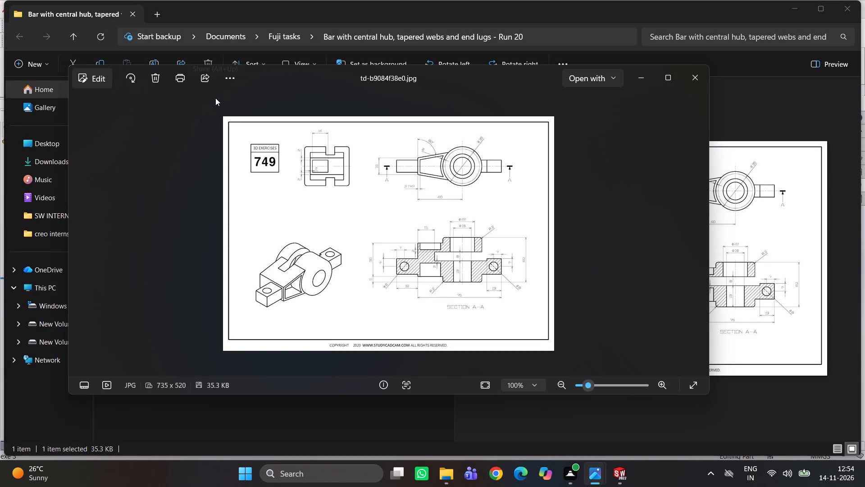
Examine the drawing's Section A-A and its dimensions up close.
scroll(451, 215, "up", 6)
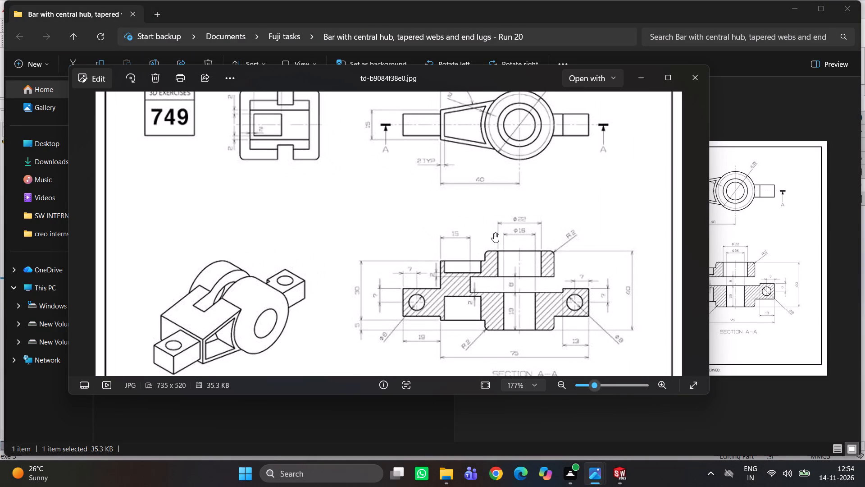
scroll(460, 295, "up", 2)
scroll(460, 296, "down", 6)
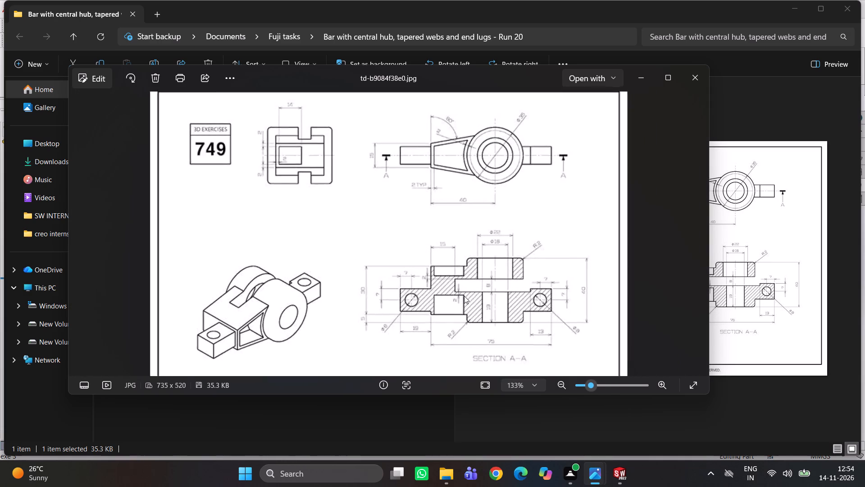
scroll(464, 296, "down", 2)
scroll(468, 283, "up", 8)
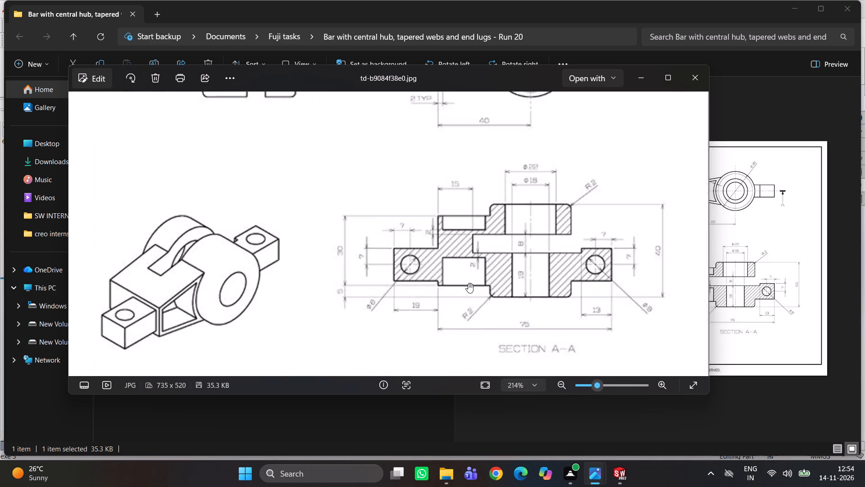
scroll(521, 299, "down", 2)
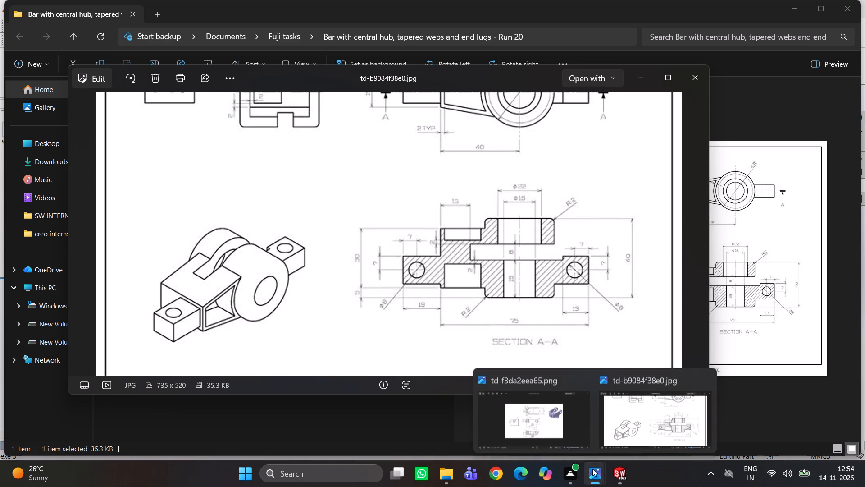
Close the other open image, td-f3da2eea65.png.
left_click(582, 381)
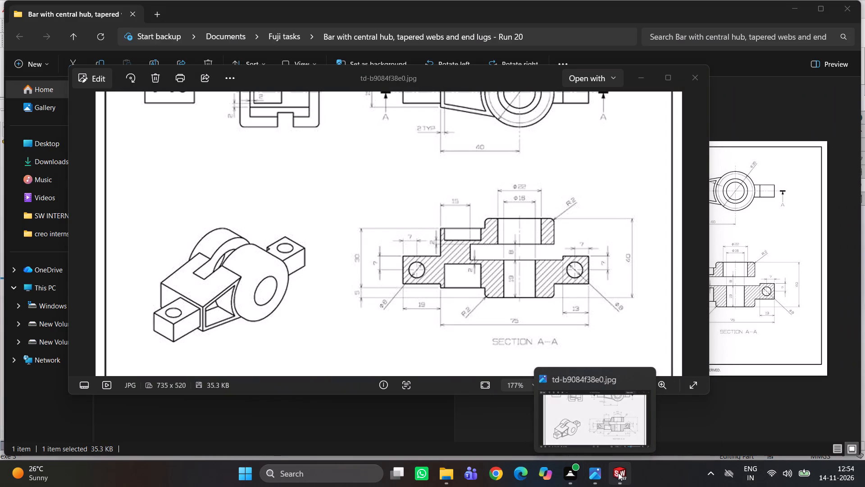
Switch to SOLIDWORKS and create a new part document.
left_click(618, 474)
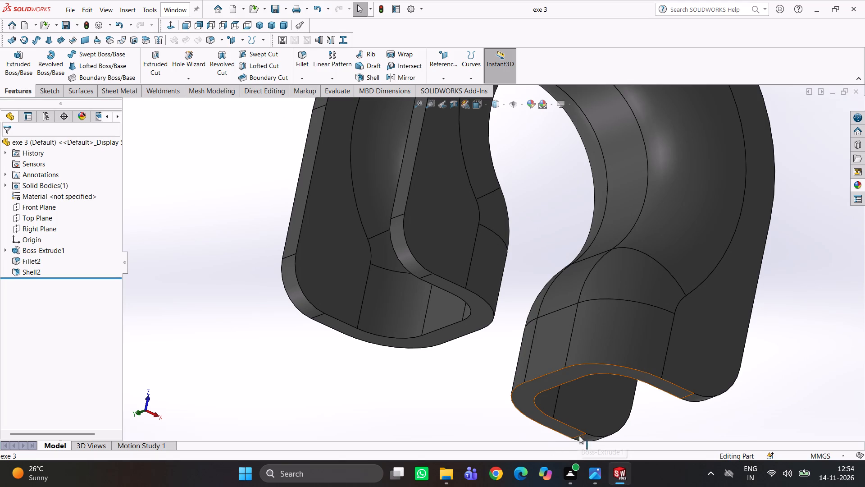
key("ctrl+n")
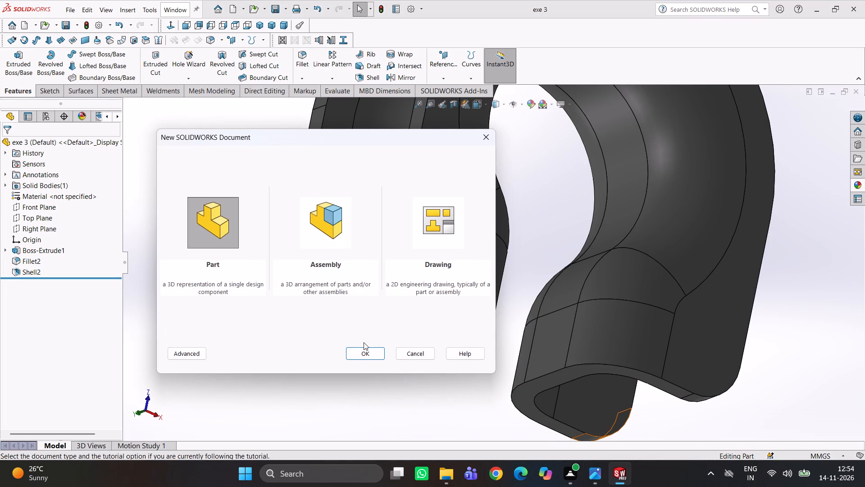
left_click(364, 342)
left_click(364, 350)
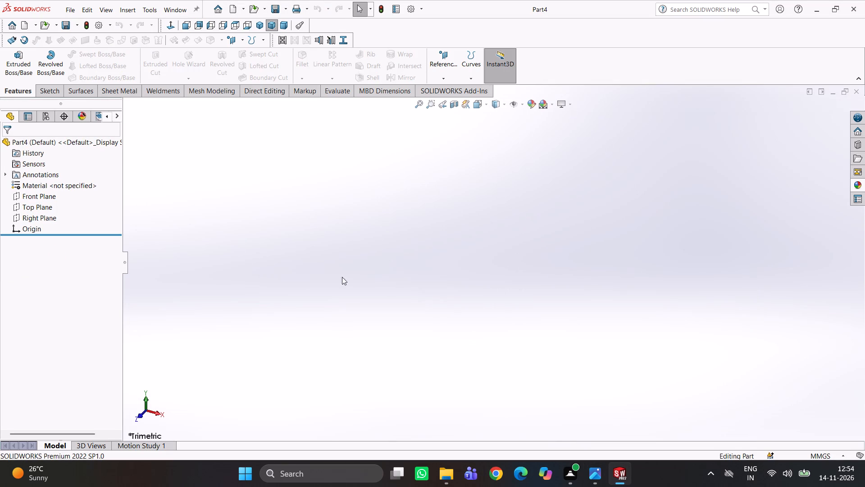
Switch to the drawing image in Photos and study its views and dimensions to plan the first sketch.
left_click(589, 469)
scroll(437, 350, "up", 3)
scroll(439, 341, "down", 5)
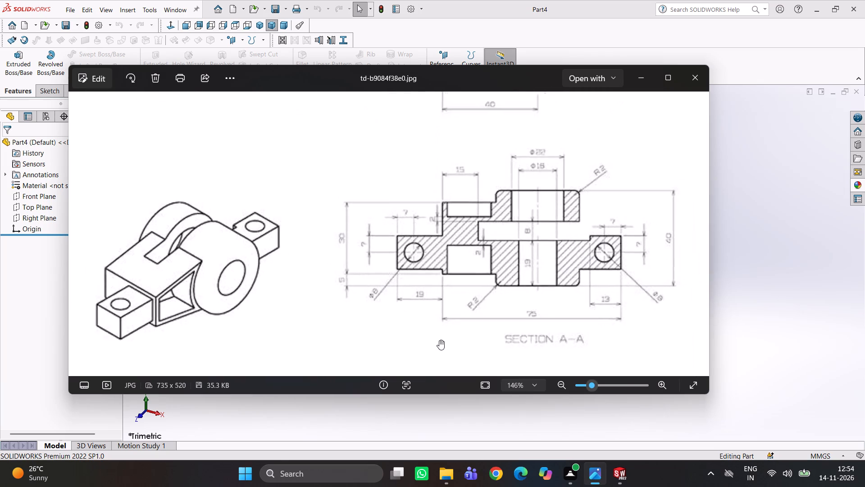
scroll(471, 302, "down", 3)
scroll(409, 187, "up", 2)
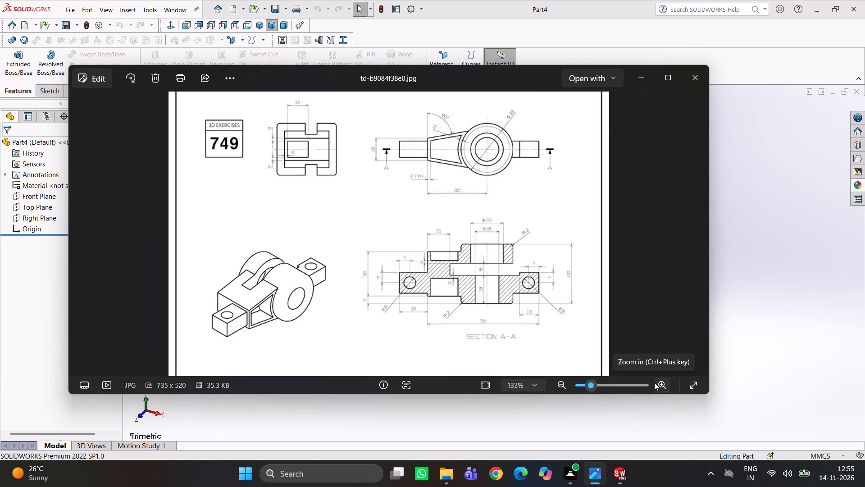
scroll(494, 304, "up", 2)
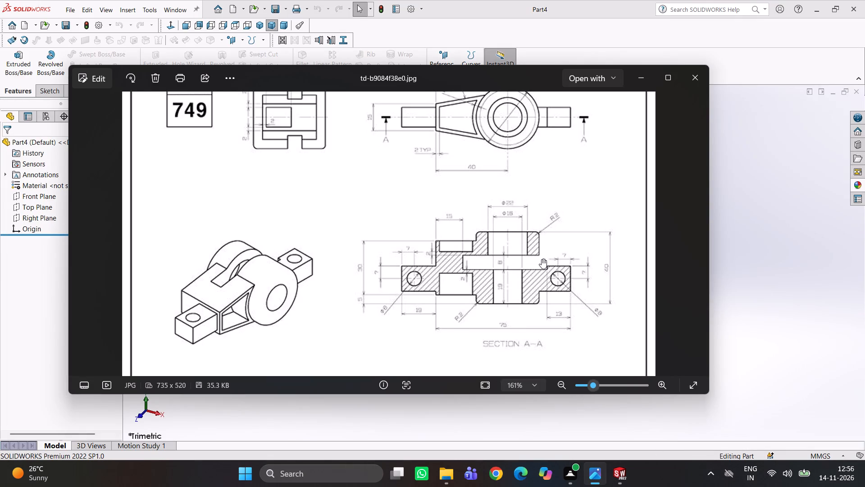
scroll(537, 245, "up", 1)
scroll(546, 245, "down", 2)
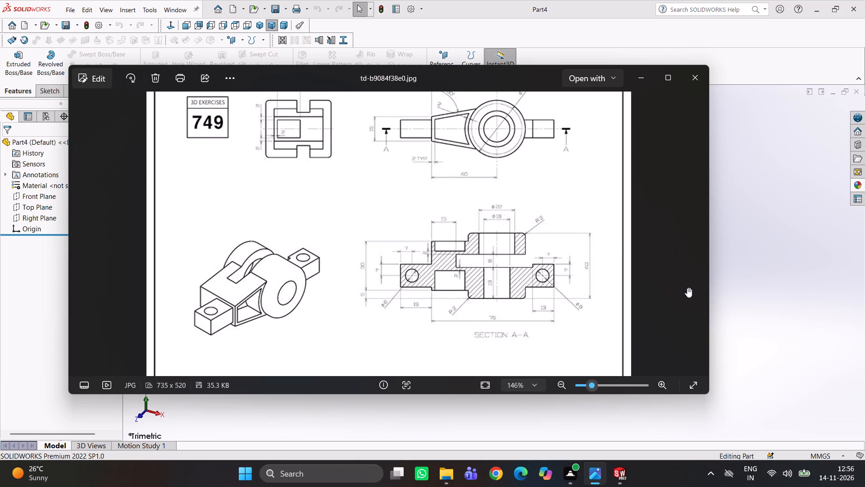
In SOLIDWORKS, sketch a horizontal construction line about 201 mm long through the origin on the Front Plane.
left_click(746, 281)
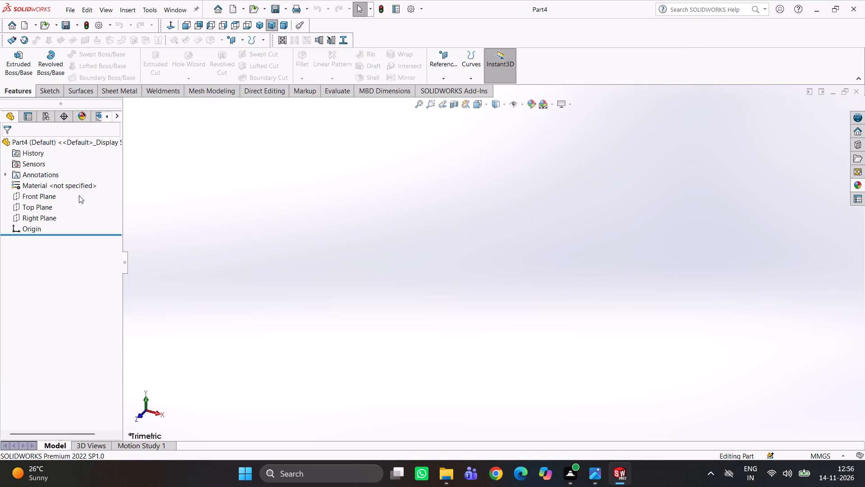
left_click(50, 193)
left_click(56, 182)
right_click_drag(275, 251, 148, 239)
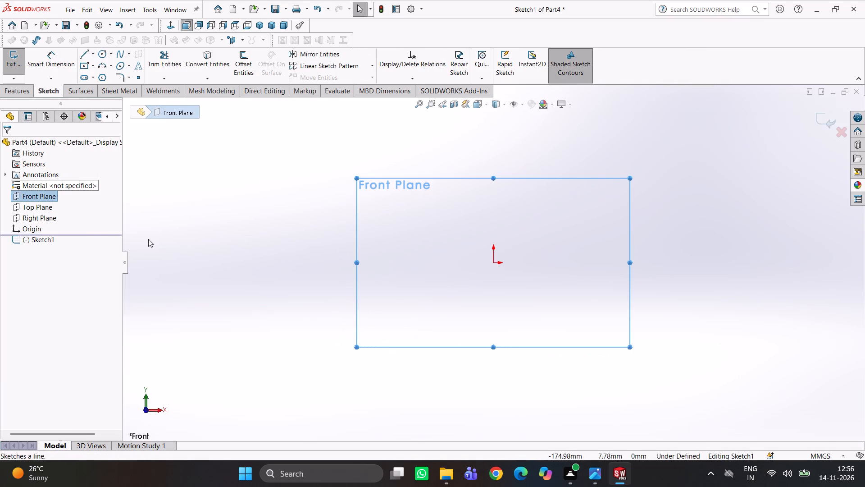
right_click_drag(148, 239, 150, 239)
left_click(374, 264)
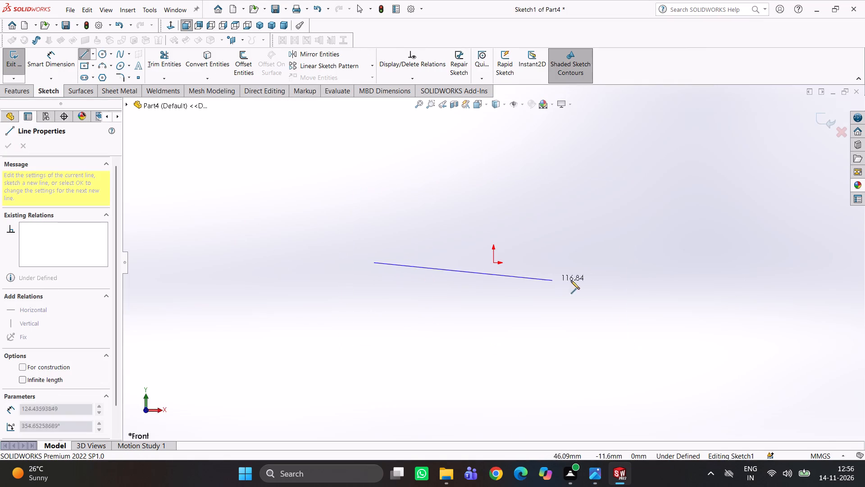
left_click(683, 262)
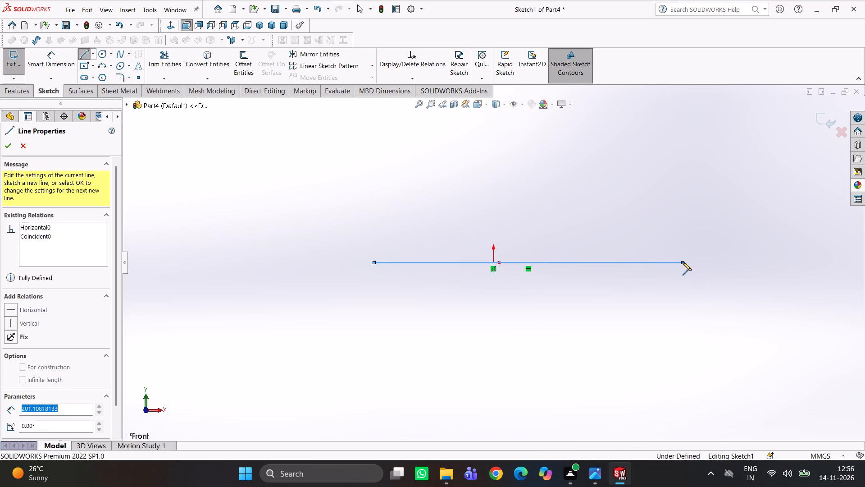
right_click(728, 243)
left_click(752, 229)
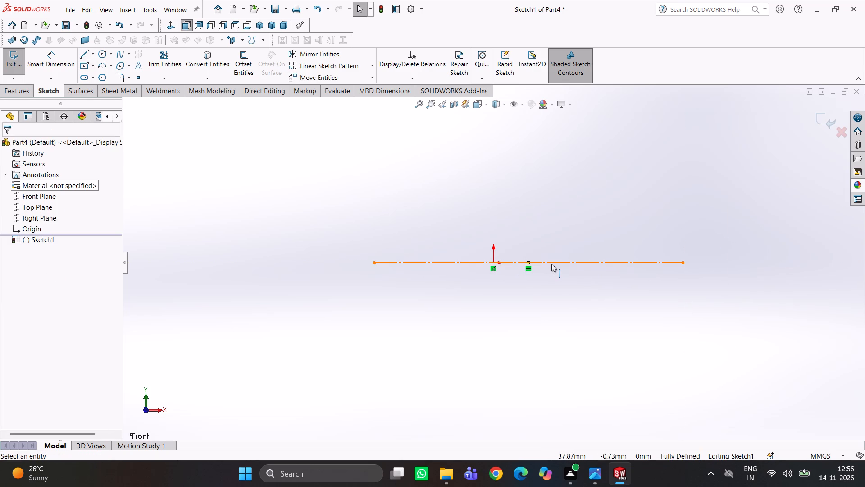
Make the construction line's midpoint coincident with the origin.
left_click(528, 262)
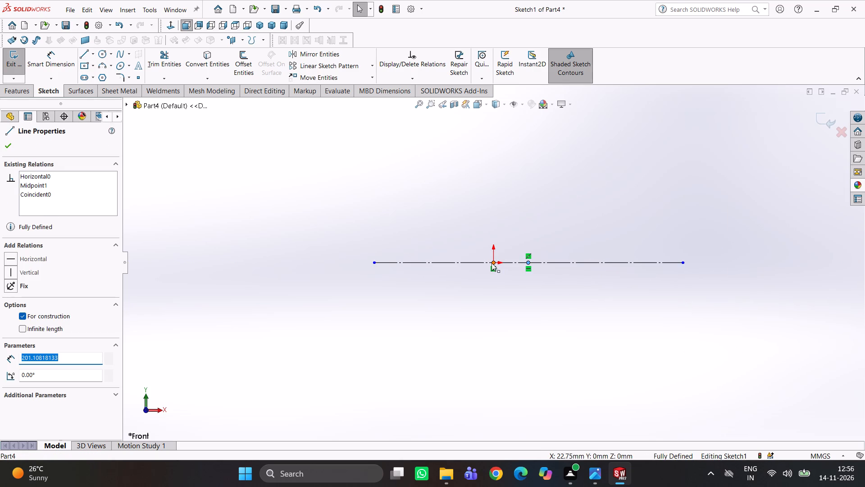
left_click(492, 263, "ctrl")
left_click(27, 330)
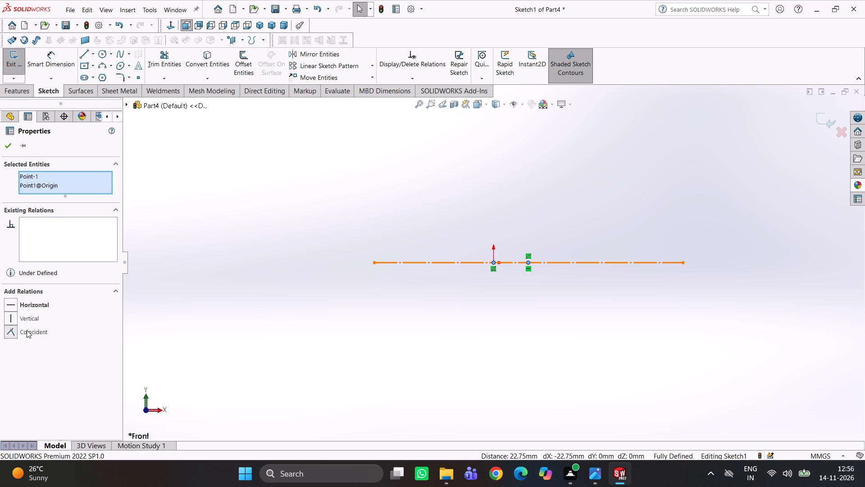
left_click(354, 349)
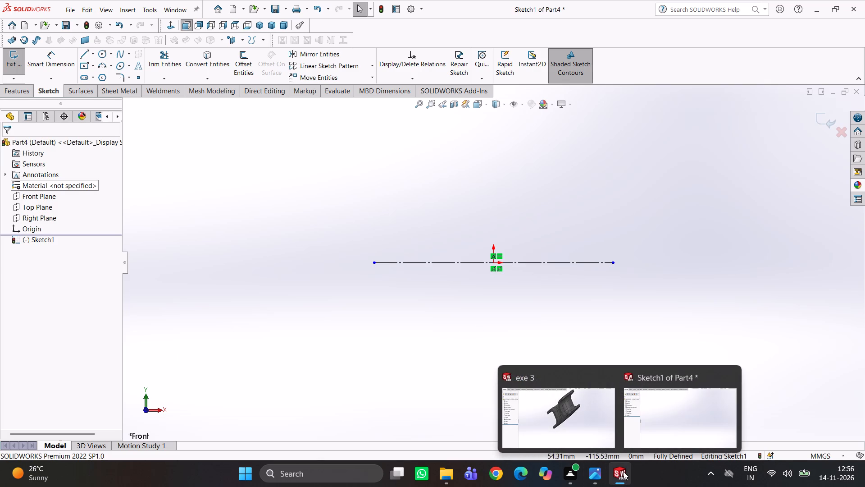
Switch to the drawing image in Photos and examine Section A-A for the bar's overall length dimensions.
left_click(596, 473)
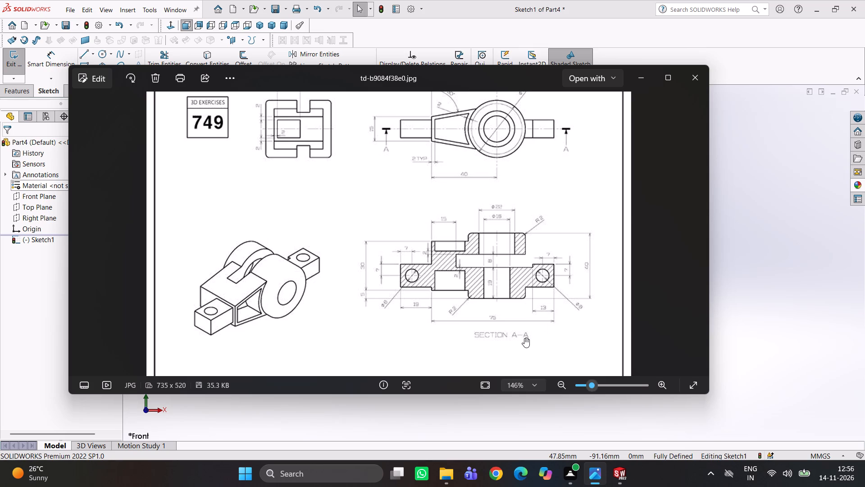
scroll(497, 322, "up", 3)
scroll(543, 325, "up", 3)
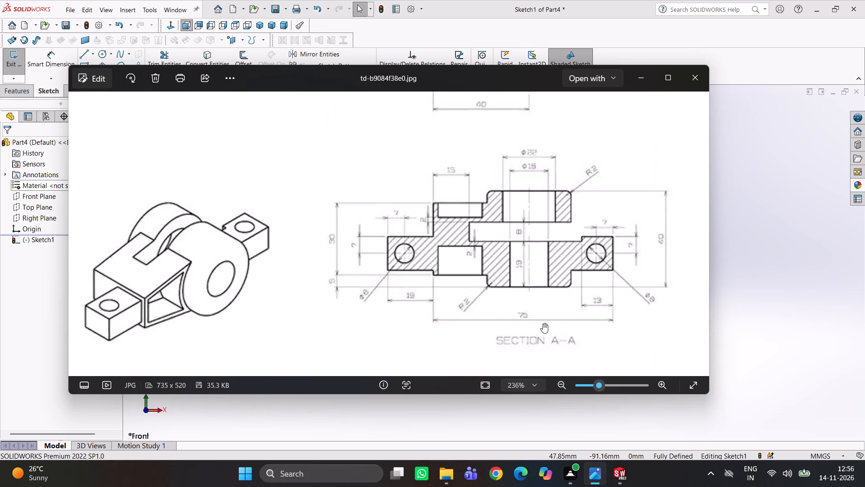
scroll(530, 313, "up", 4)
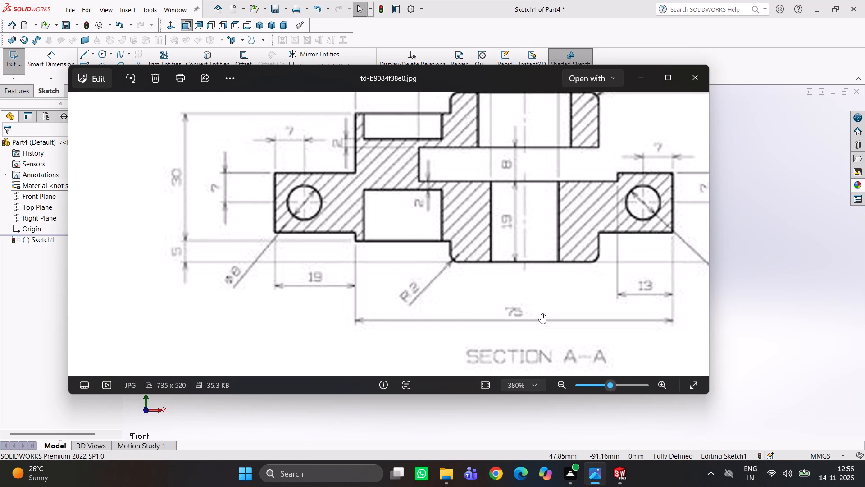
scroll(521, 322, "down", 1)
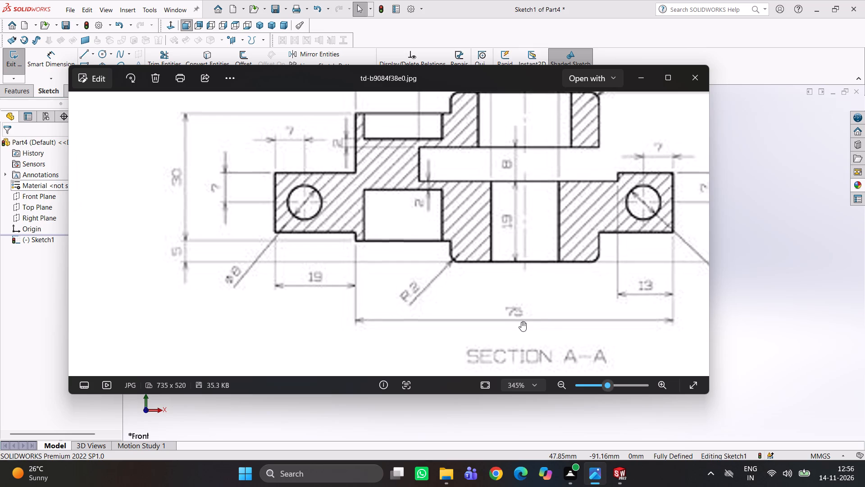
scroll(521, 322, "down", 5)
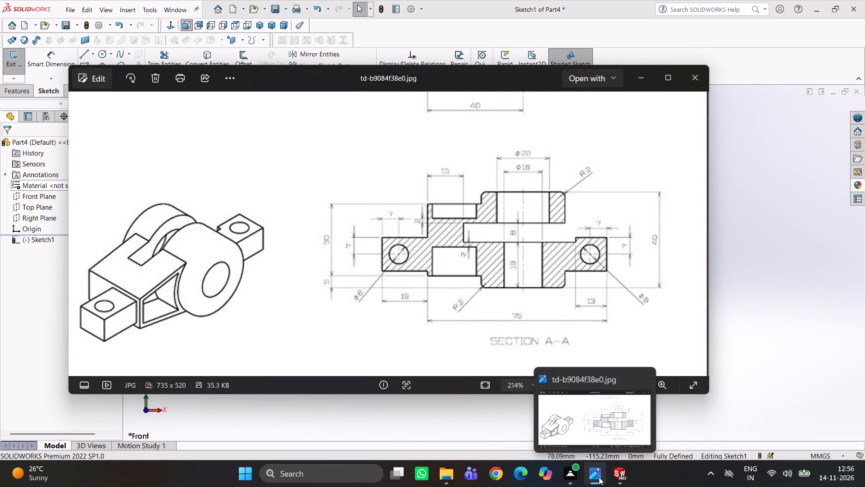
In SOLIDWORKS, dimension the horizontal construction line's length as 73+19, giving 92 mm.
left_click(622, 478)
right_click_drag(569, 368, 576, 285)
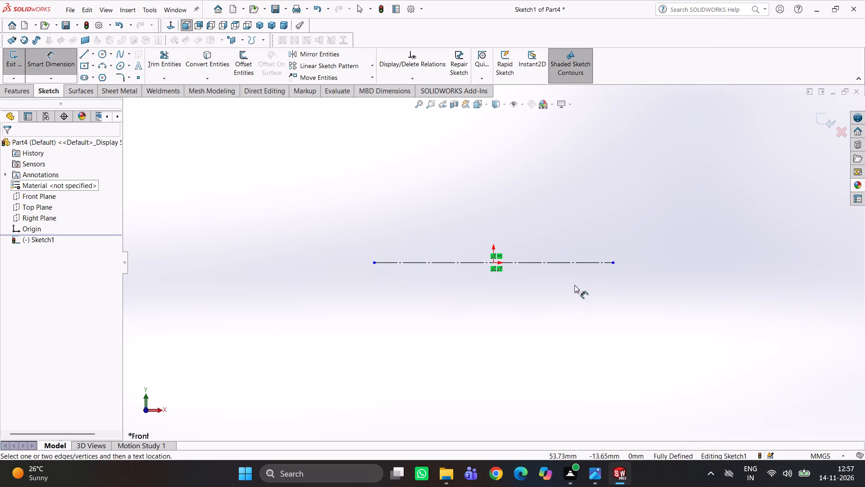
left_click(565, 264)
left_click(515, 343)
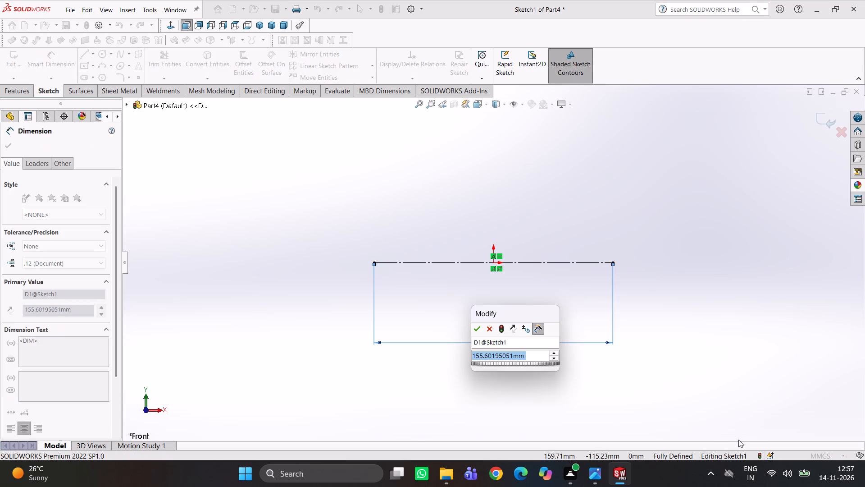
type("73+19")
key("Return")
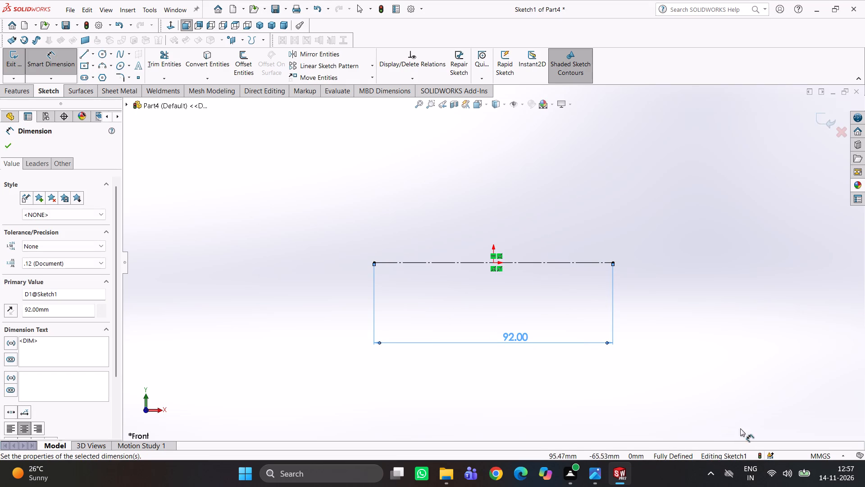
left_click(708, 364)
Switch to the drawing image in Photos and examine the hub, web and lug dimensions in the top and section views.
left_click(593, 473)
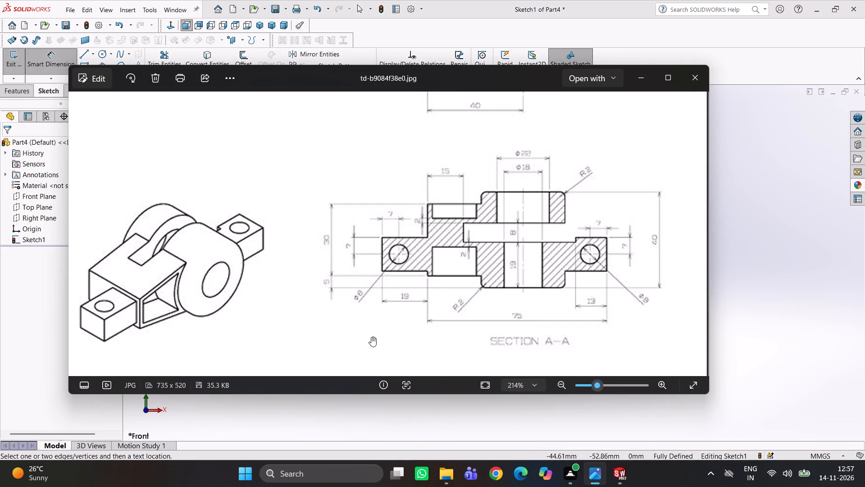
scroll(446, 257, "up", 5)
scroll(450, 256, "down", 11)
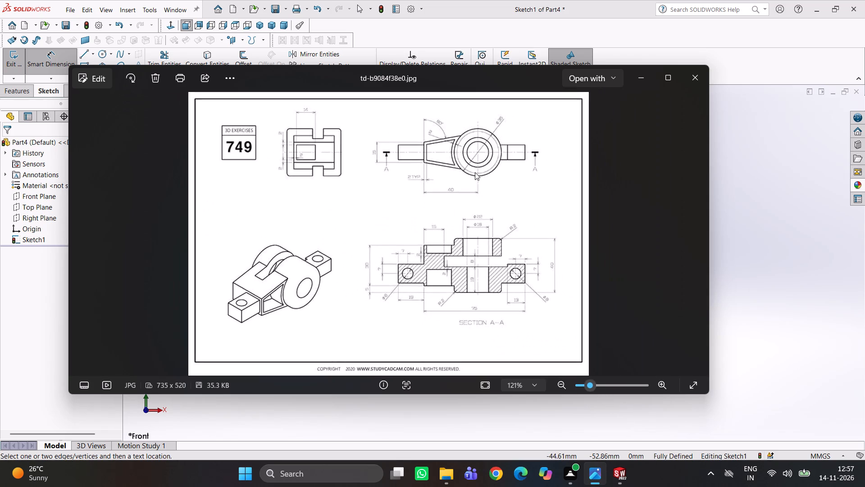
scroll(475, 169, "up", 4)
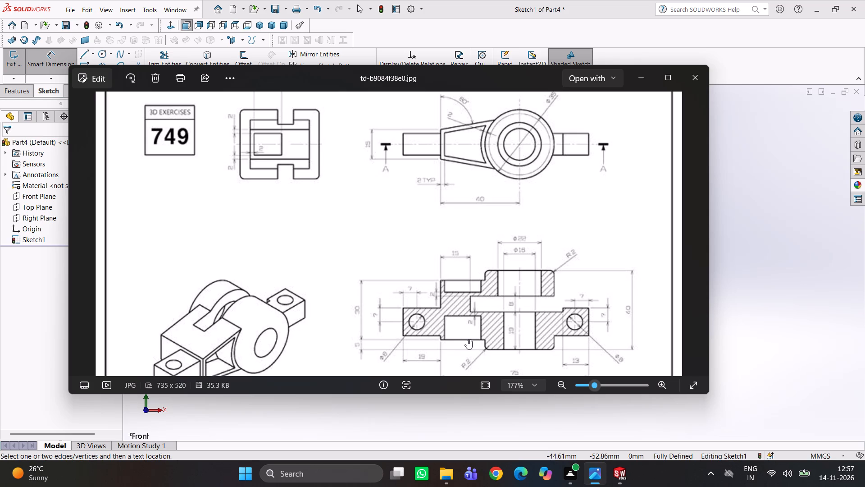
scroll(468, 340, "up", 1)
scroll(468, 340, "down", 2)
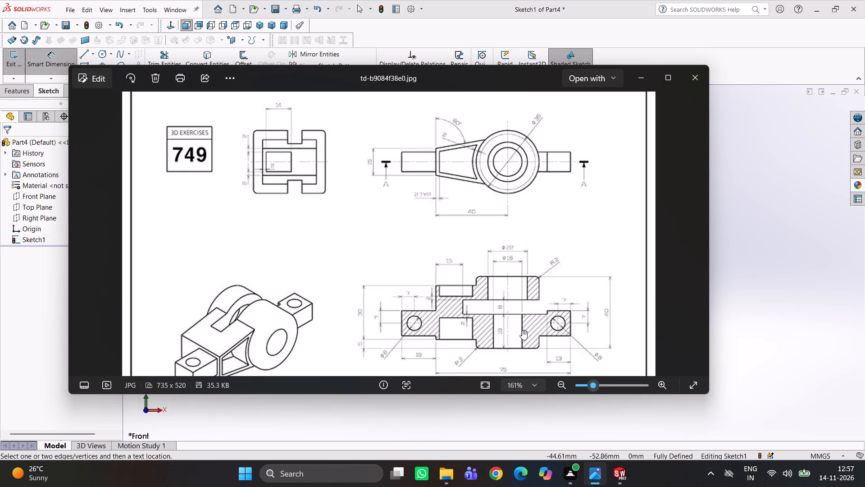
scroll(522, 330, "up", 1)
scroll(522, 330, "down", 3)
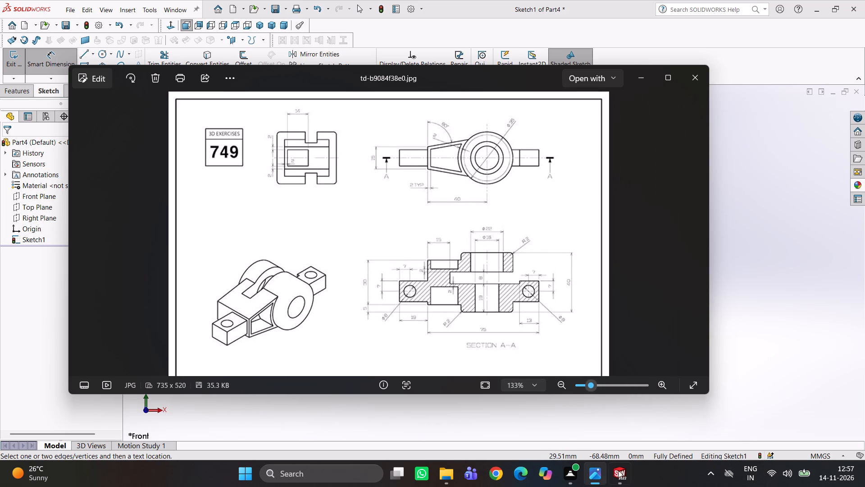
In SOLIDWORKS, sketch a circle of about 15.6 mm radius centred on the construction line, about 14.6 mm right of the origin.
left_click(622, 471)
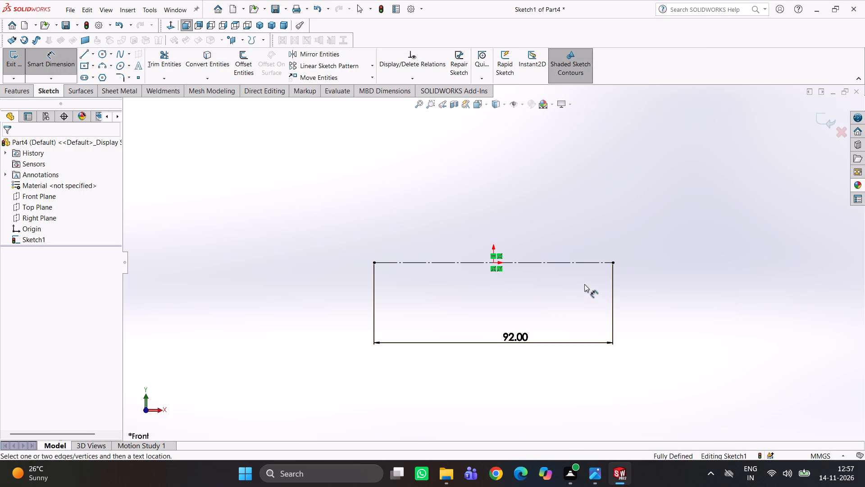
right_click_drag(676, 247, 793, 243)
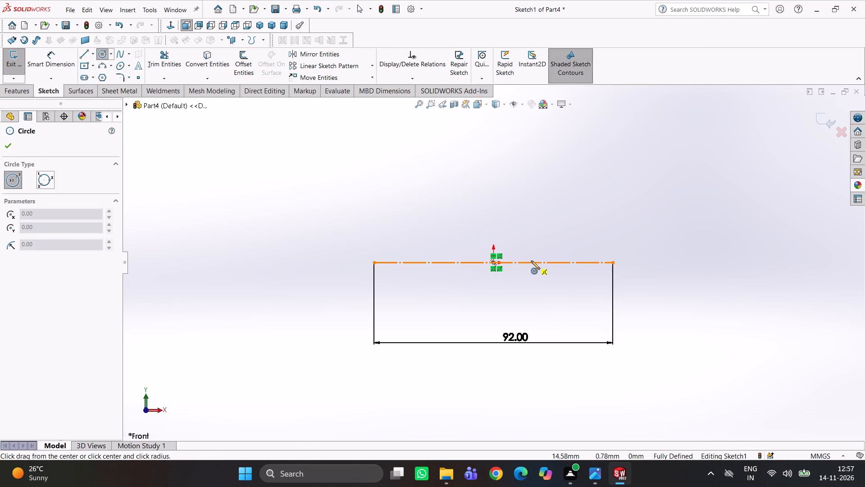
left_click(531, 262)
left_click(547, 300)
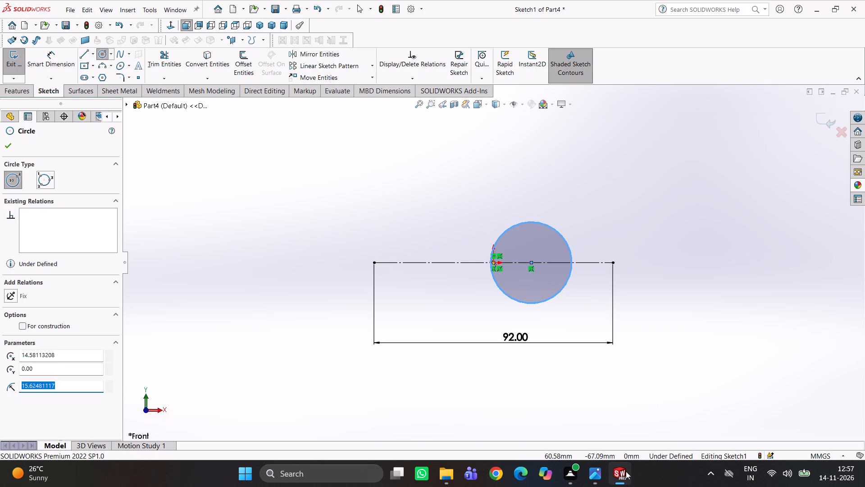
Check the hub's outer diameter on the drawing in Photos, and dimension the sketched circle's diameter as 35 mm in SOLIDWORKS.
left_click(596, 477)
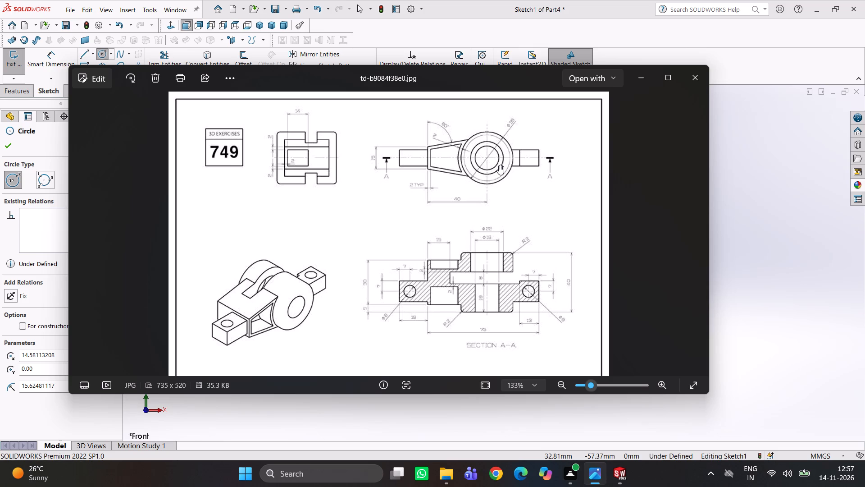
scroll(507, 140, "up", 2)
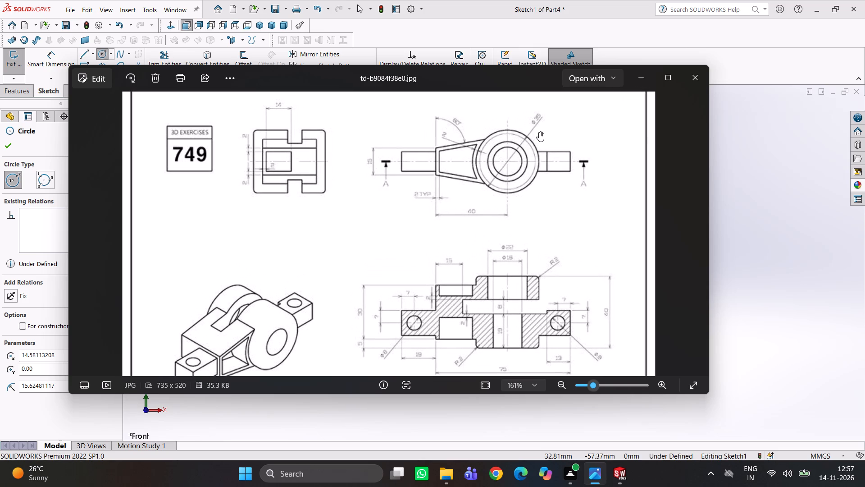
scroll(539, 132, "down", 3)
left_click(612, 471)
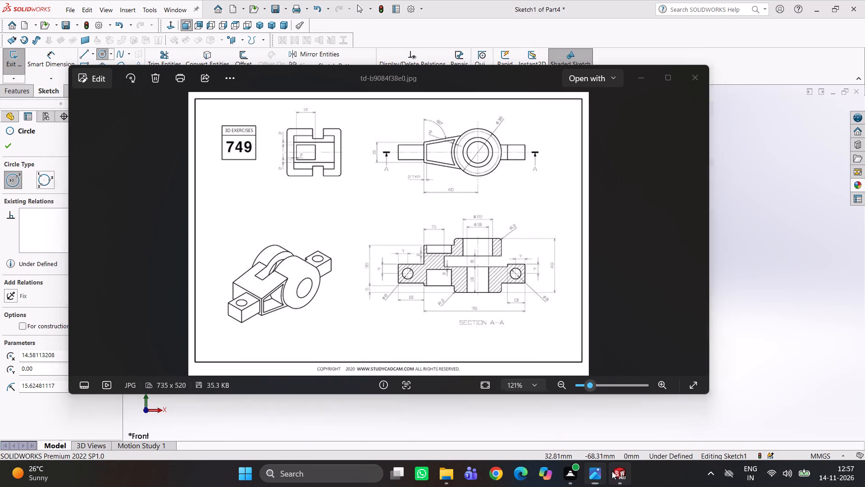
right_click_drag(658, 349, 679, 200)
left_click(554, 234)
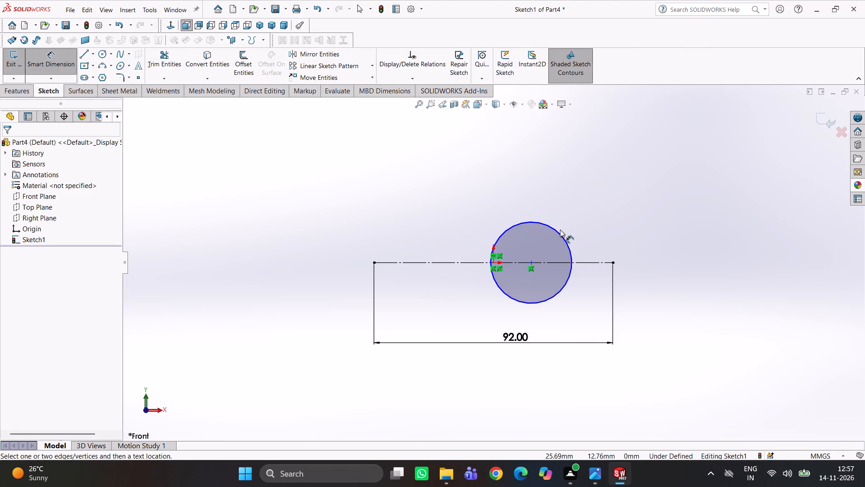
left_click(559, 233)
left_click(627, 209)
type("35")
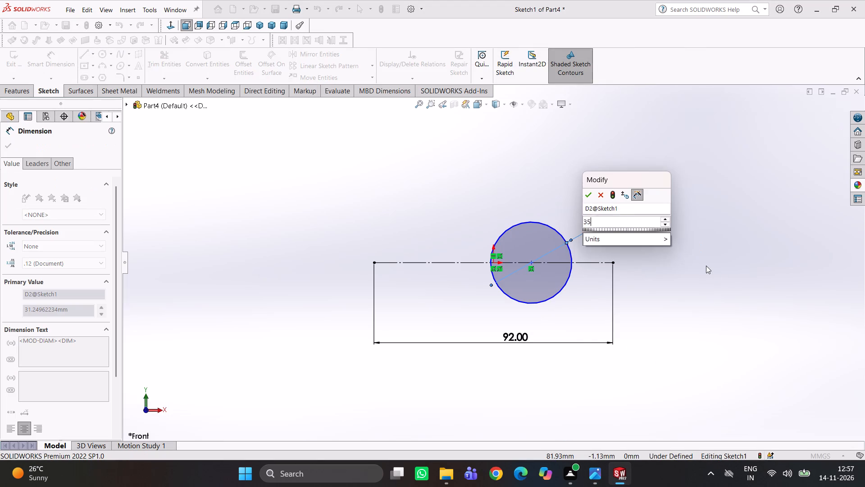
key("Return")
left_click(701, 264)
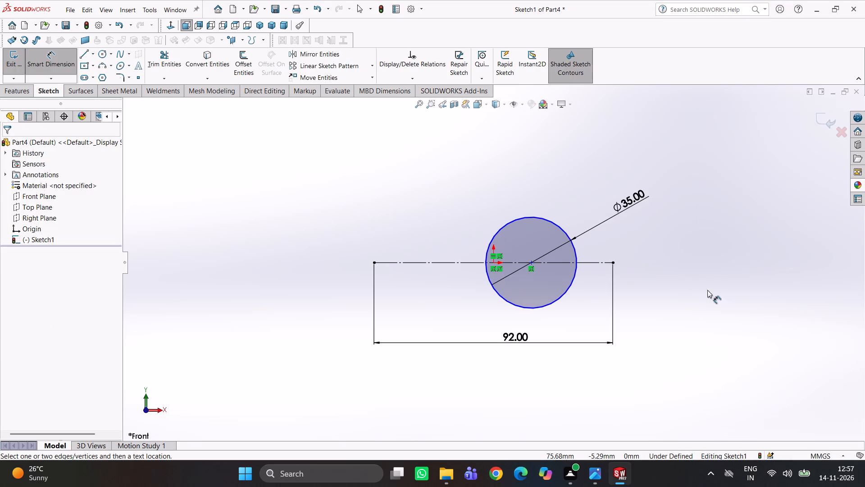
Switch to the drawing in Photos, examine the hub bore dimensions in the top view and Section A-A, and return to SOLIDWORKS.
left_click(594, 472)
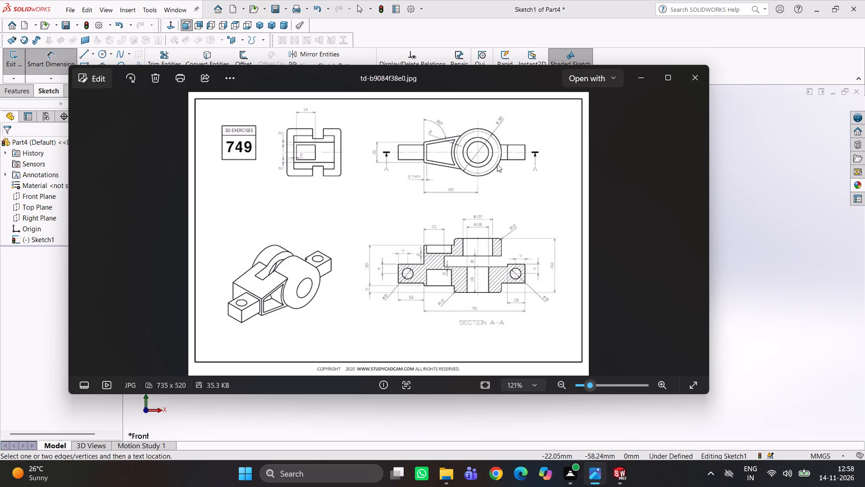
scroll(484, 229, "up", 3)
scroll(509, 231, "down", 3)
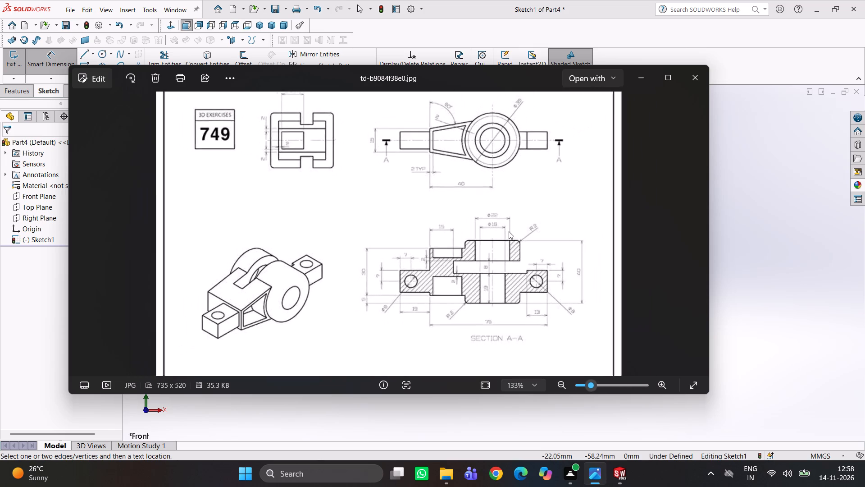
scroll(509, 231, "down", 1)
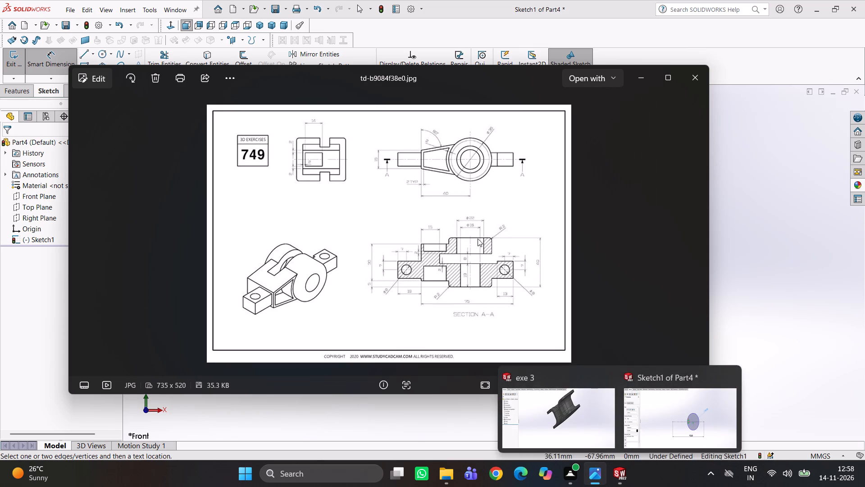
scroll(468, 207, "up", 5)
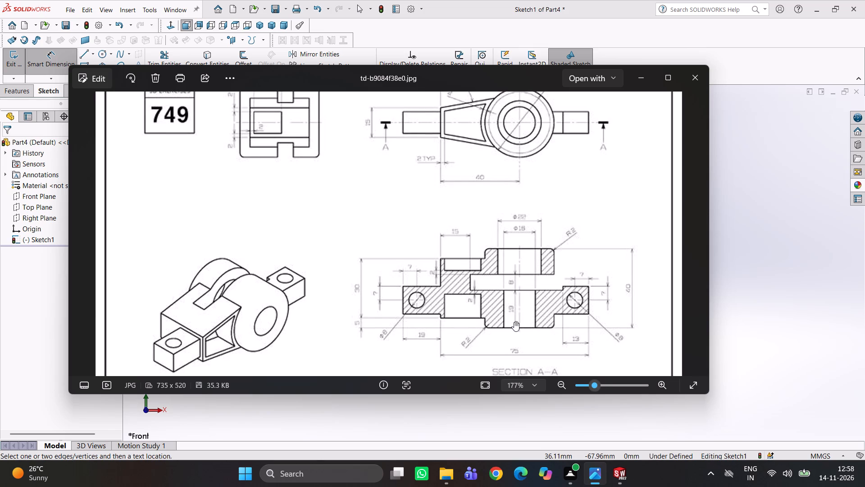
scroll(517, 272, "up", 3)
scroll(517, 271, "down", 4)
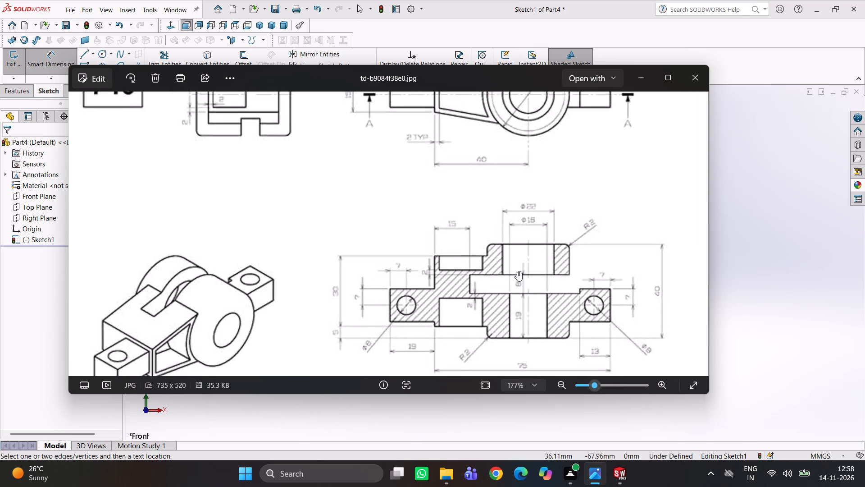
scroll(519, 268, "down", 2)
scroll(479, 154, "up", 2)
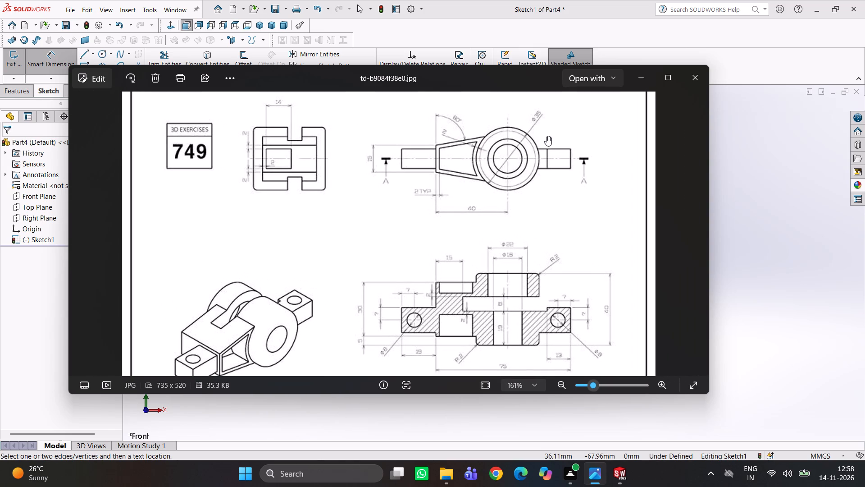
scroll(519, 271, "down", 1)
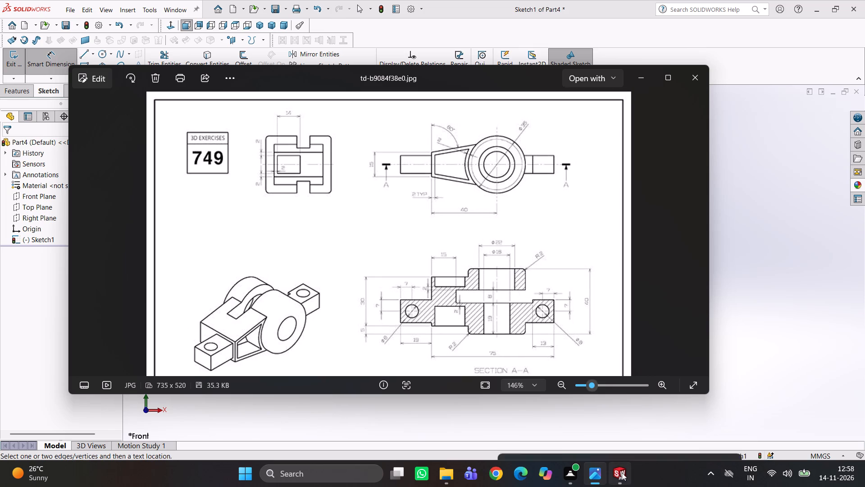
left_click(622, 473)
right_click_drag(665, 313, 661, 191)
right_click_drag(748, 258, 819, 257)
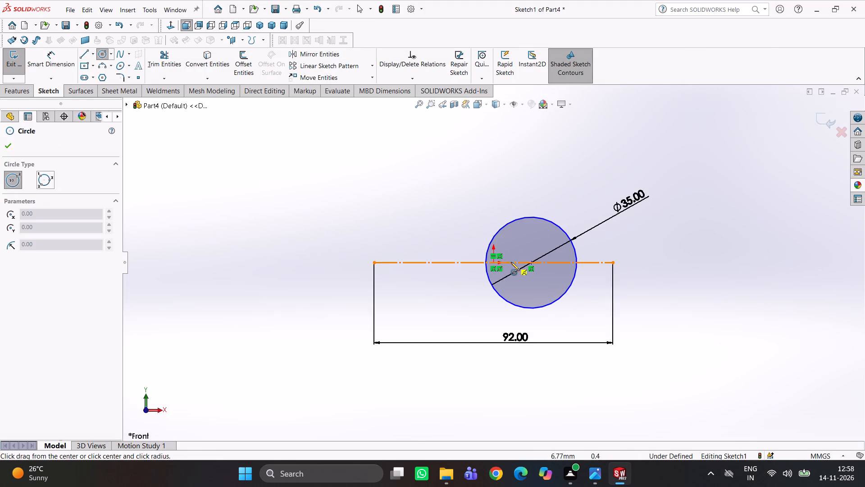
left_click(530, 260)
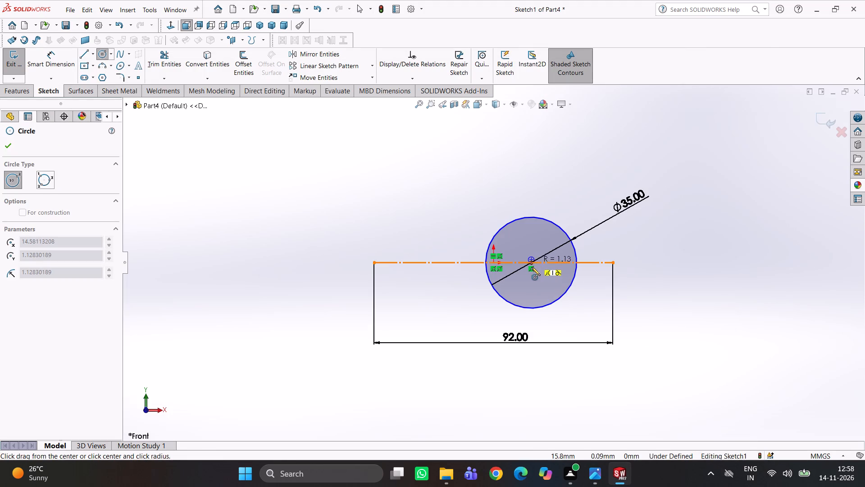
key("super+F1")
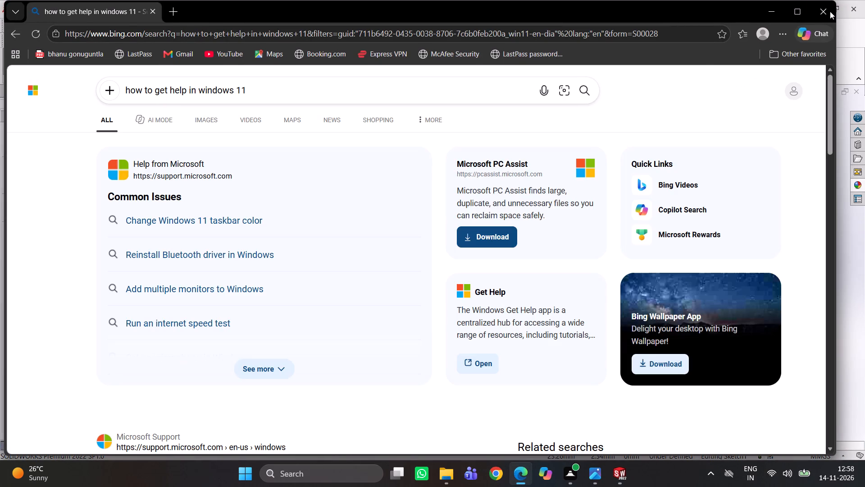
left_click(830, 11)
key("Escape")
Sketch an inner circle concentric with the 35 mm circle and dimension its diameter as 15 mm.
right_click_drag(722, 288, 810, 298)
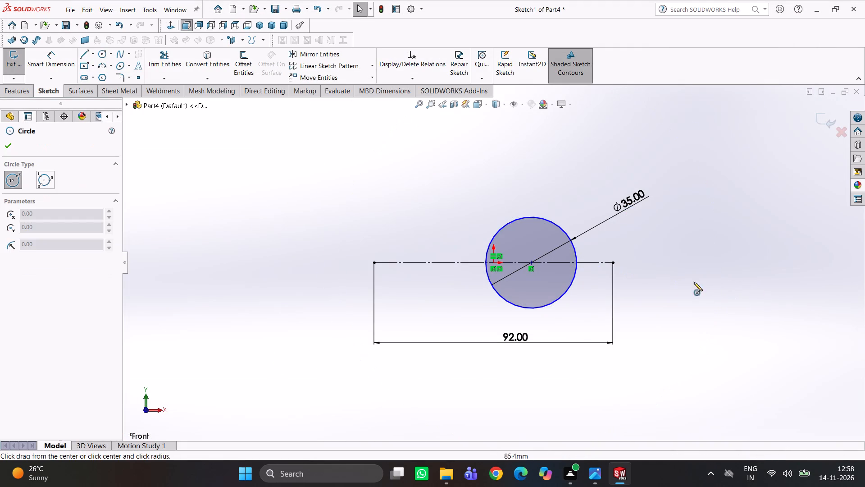
left_click(529, 263)
left_click(545, 286)
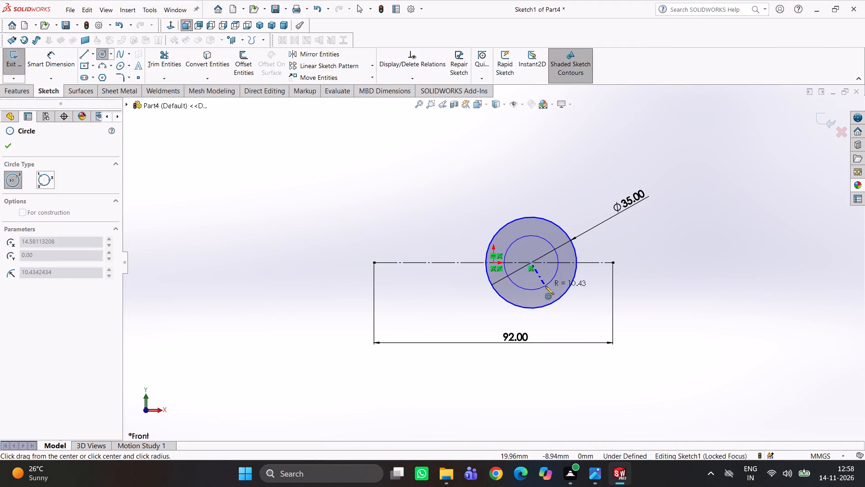
right_click_drag(803, 376, 781, 247)
left_click(543, 239)
left_click(559, 184)
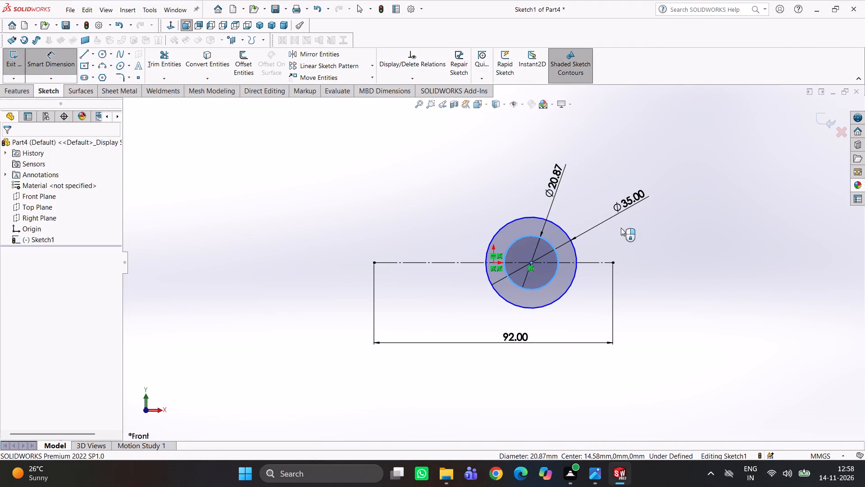
type("15")
key("Return")
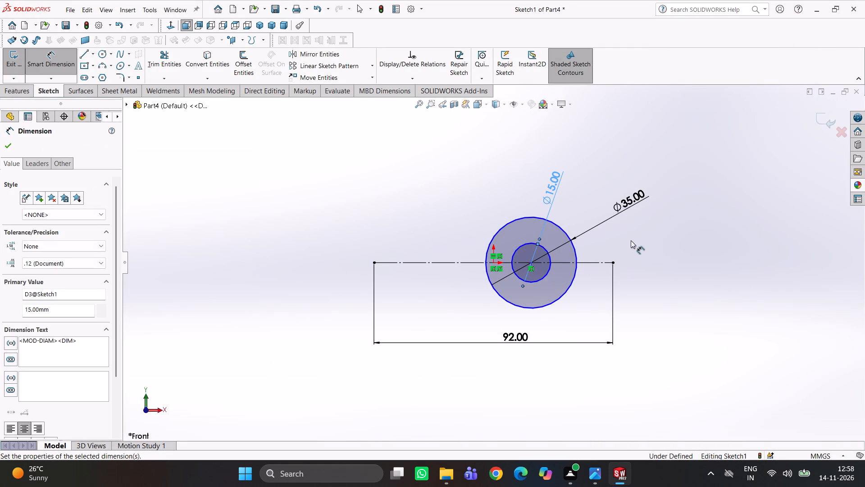
left_click(635, 246)
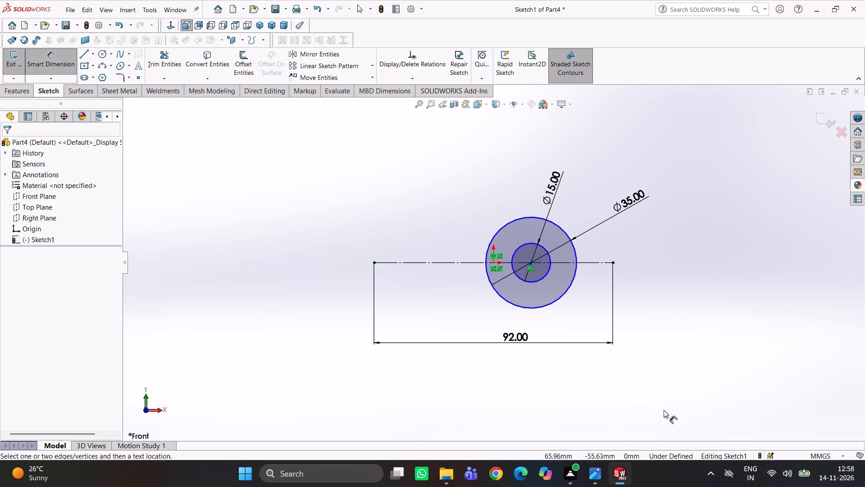
After checking the drawing in Photos, sketch a vertical line about 10 mm up from the construction line's left endpoint, continuing with a line toward the hub.
left_click(593, 478)
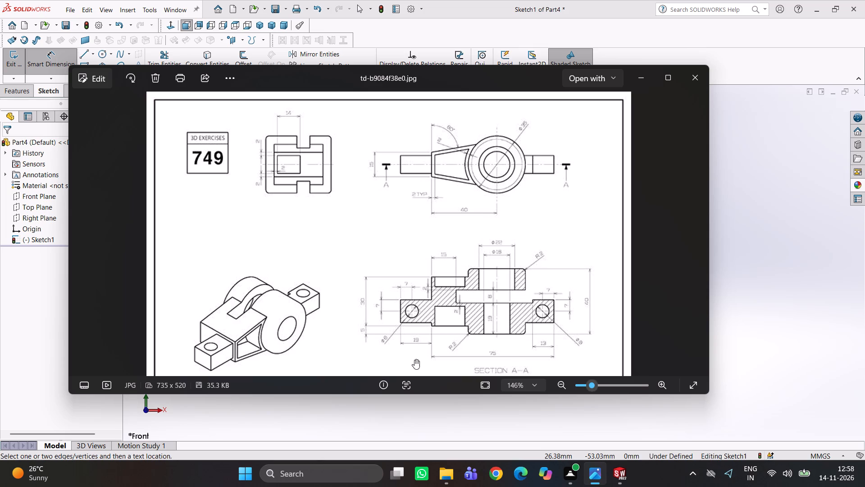
left_click(616, 477)
right_click_drag(718, 346, 628, 331)
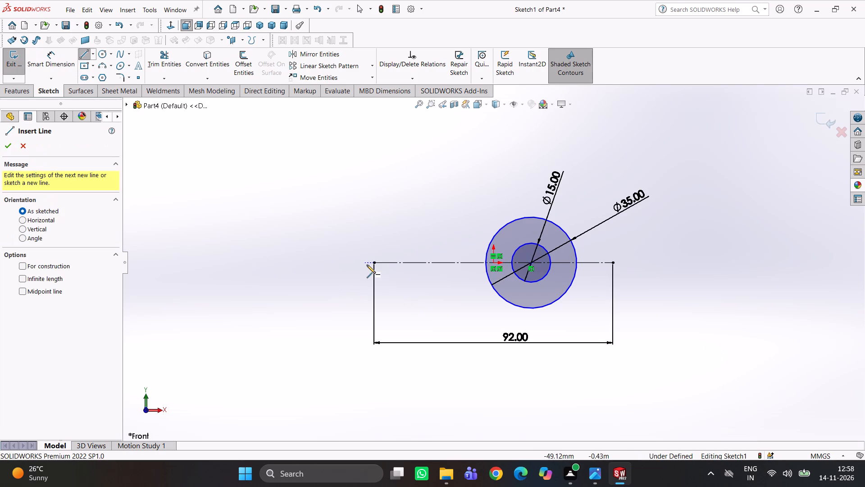
left_click(373, 262)
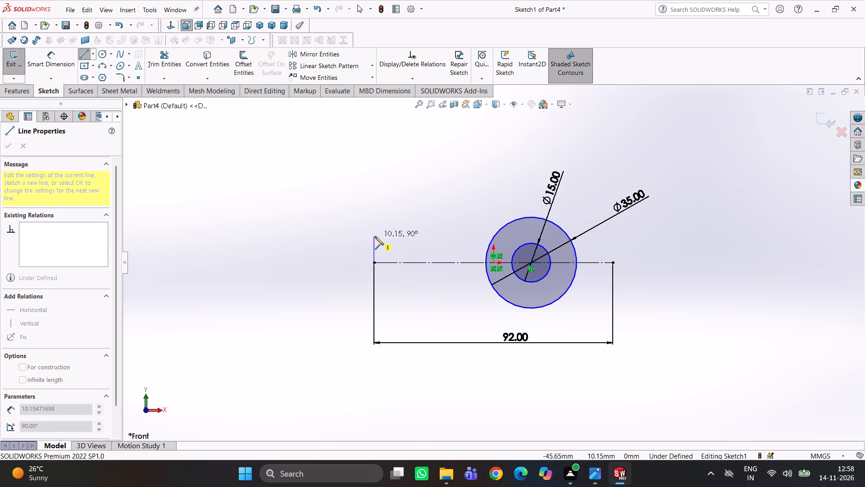
left_click(375, 236)
left_click(424, 239)
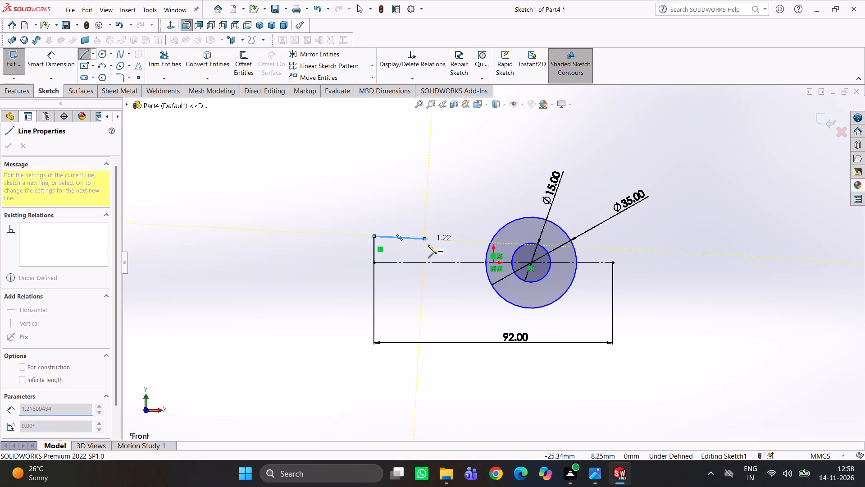
Dimension the horizontal length of the lug's upper line as 19 mm.
right_click_drag(437, 224, 434, 156)
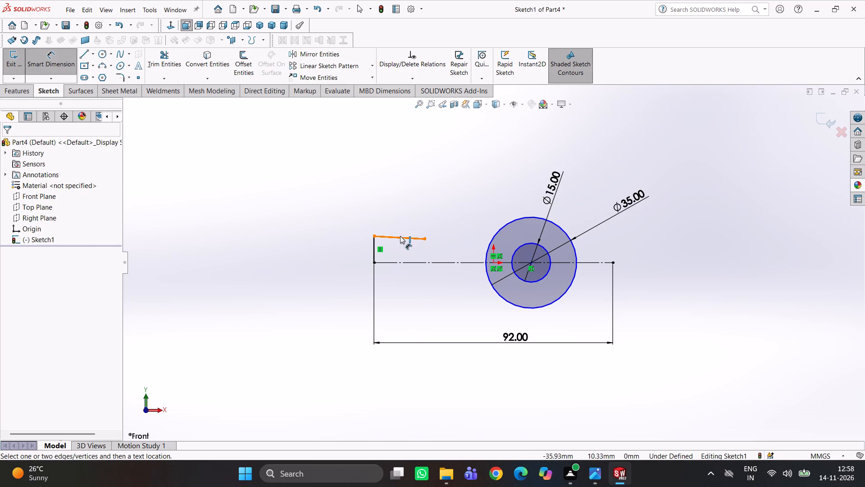
left_click_drag(401, 236, 401, 228)
left_click(409, 203)
type("19")
key("Return")
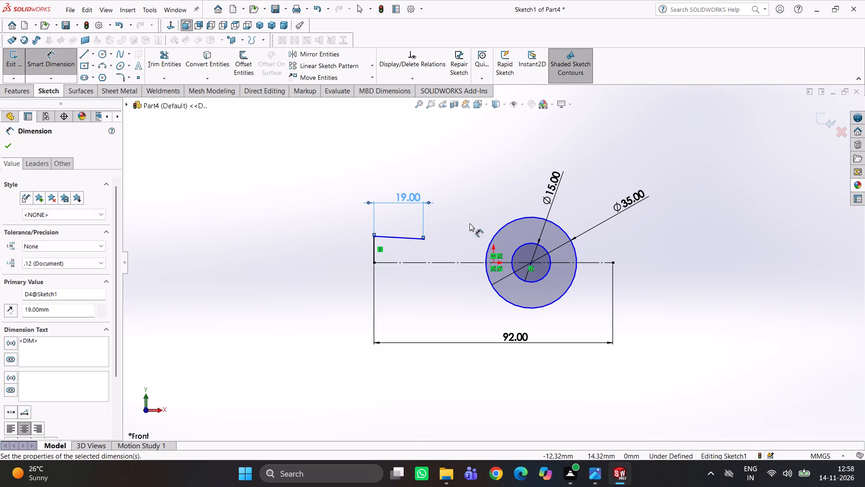
Make the lug's slightly sloped upper line horizontal.
right_click_drag(477, 221, 480, 142)
left_click(405, 237)
left_click(428, 197)
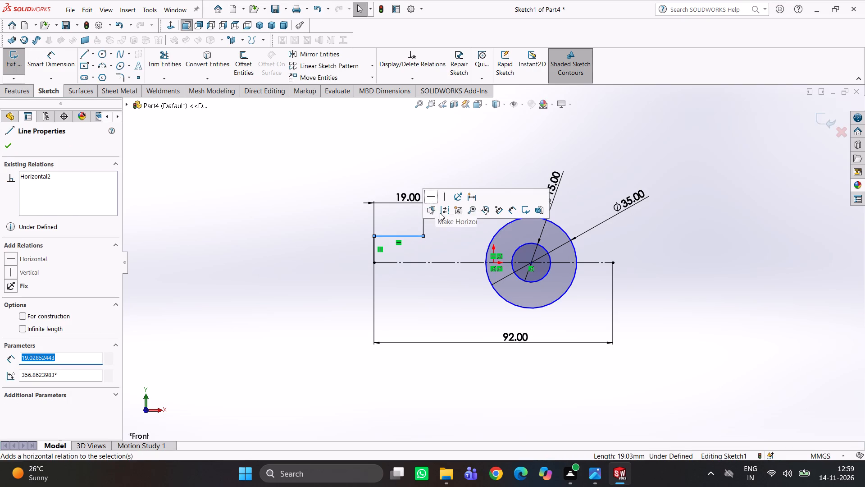
left_click(448, 240)
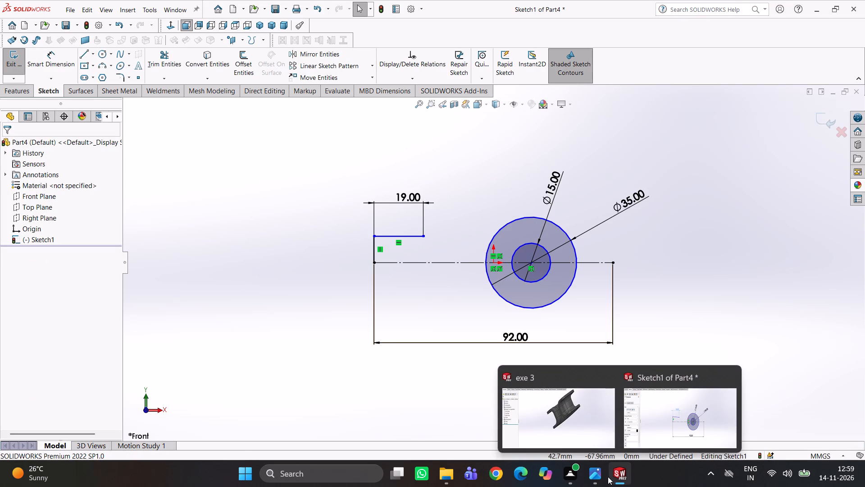
Examine the drawing in Photos, focusing on section A-A and the dimensions of the left lug.
left_click(599, 478)
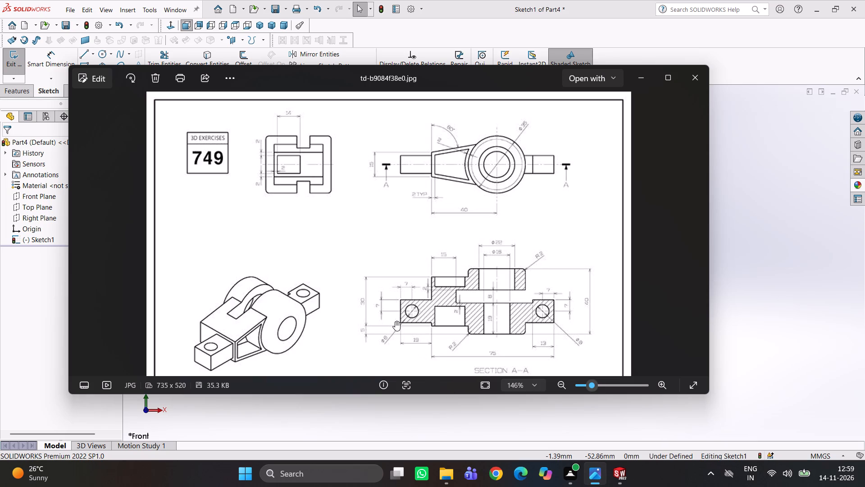
scroll(398, 317, "down", 4)
scroll(405, 291, "up", 5)
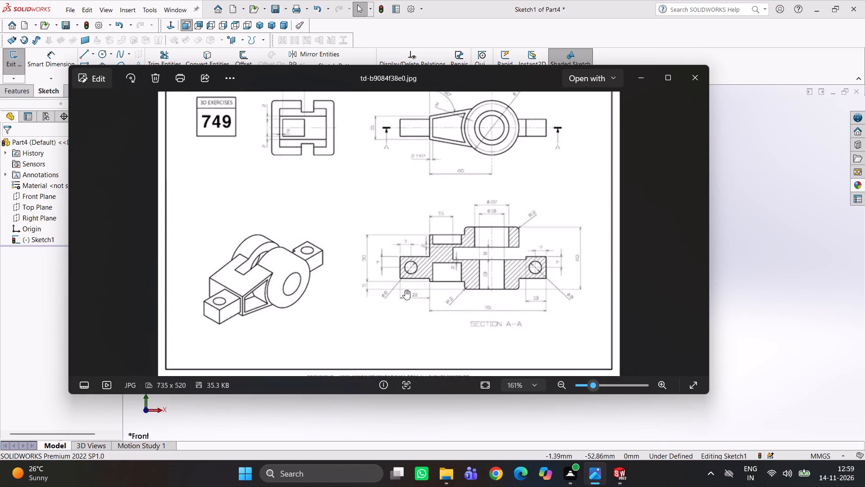
scroll(406, 288, "up", 3)
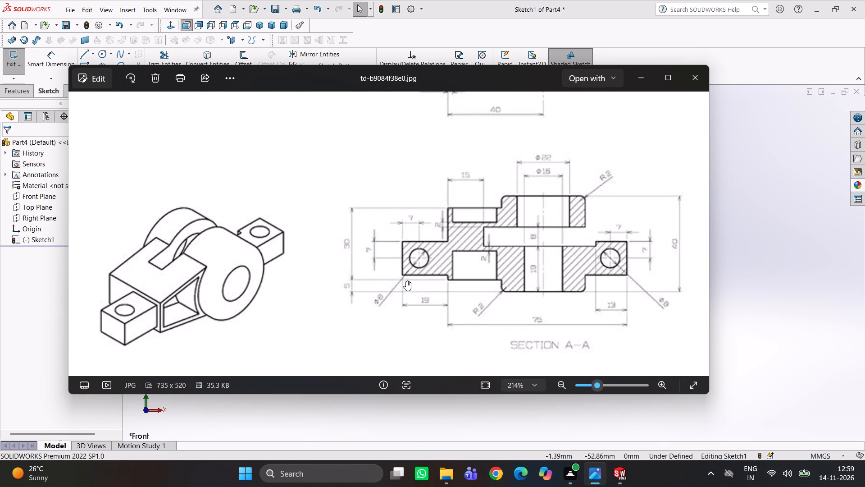
scroll(428, 237, "down", 2)
scroll(405, 256, "up", 1)
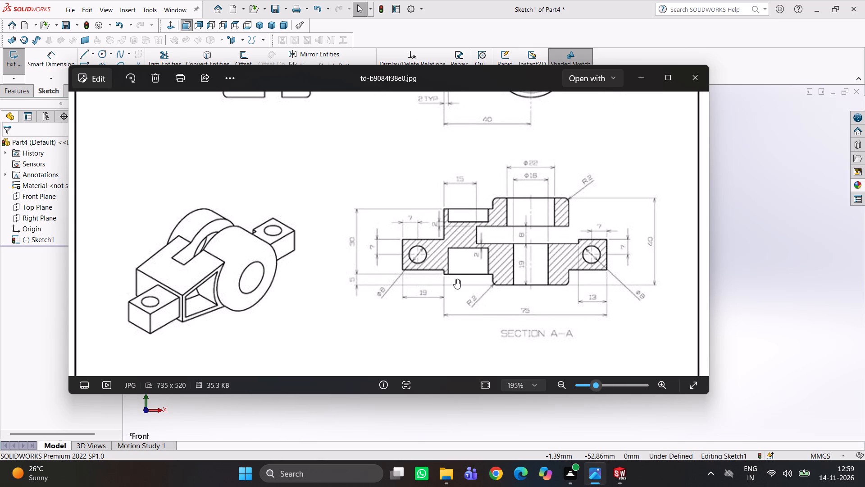
scroll(455, 279, "up", 3)
scroll(462, 276, "down", 9)
scroll(419, 190, "up", 3)
scroll(364, 294, "down", 1)
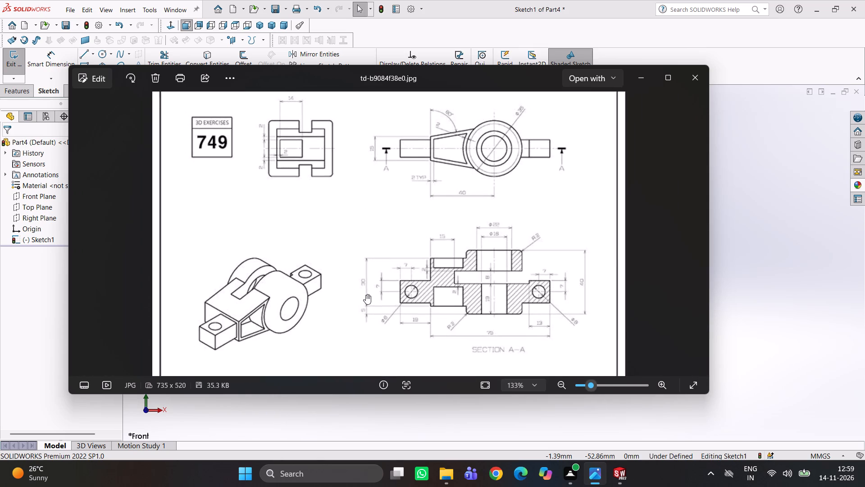
scroll(366, 294, "down", 1)
scroll(395, 299, "up", 3)
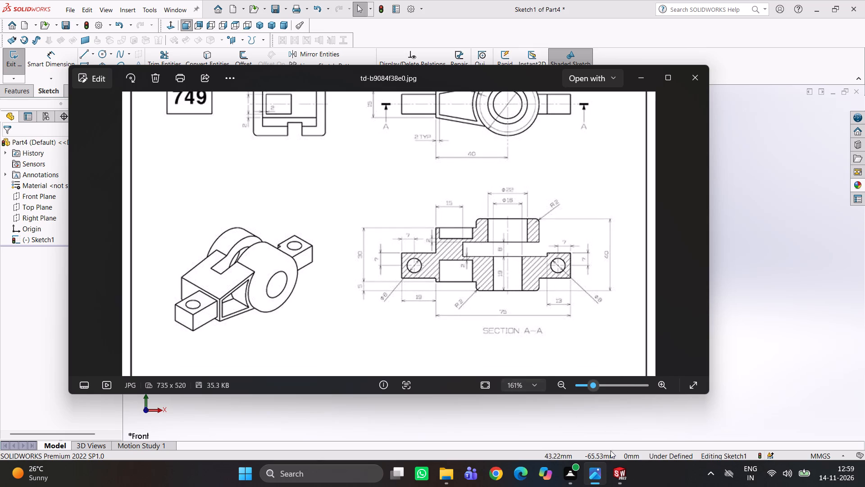
left_click(620, 473)
Dimension the vertical line at the left end of the lug as 7 mm.
right_click_drag(420, 294, 414, 207)
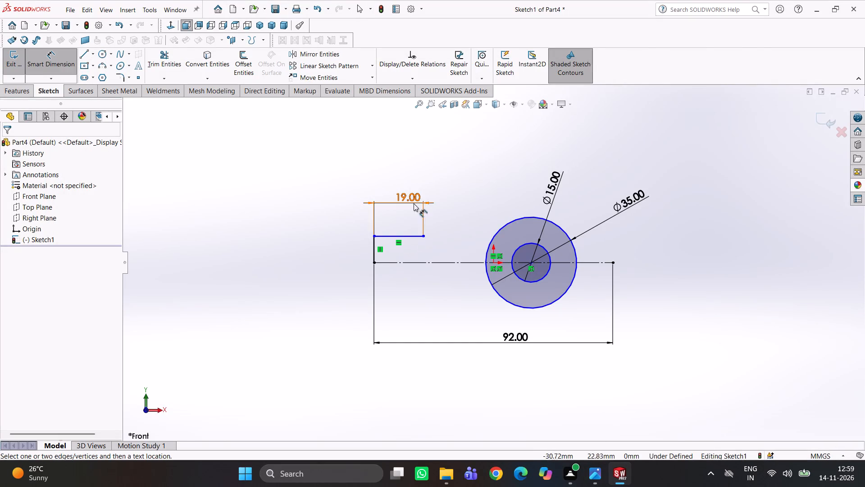
left_click(375, 251)
left_click(363, 251)
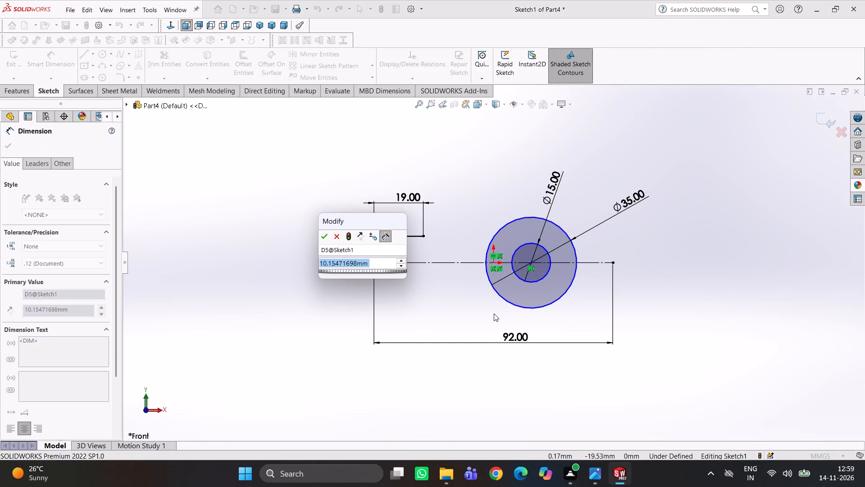
key("7")
key("Return")
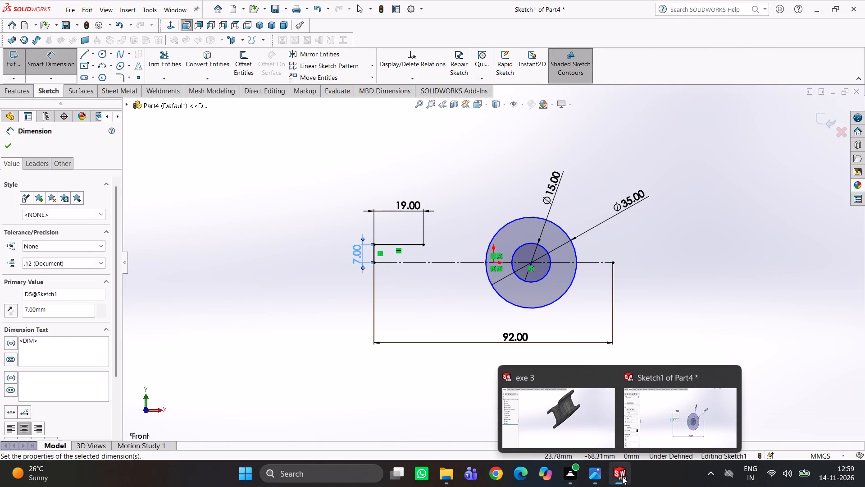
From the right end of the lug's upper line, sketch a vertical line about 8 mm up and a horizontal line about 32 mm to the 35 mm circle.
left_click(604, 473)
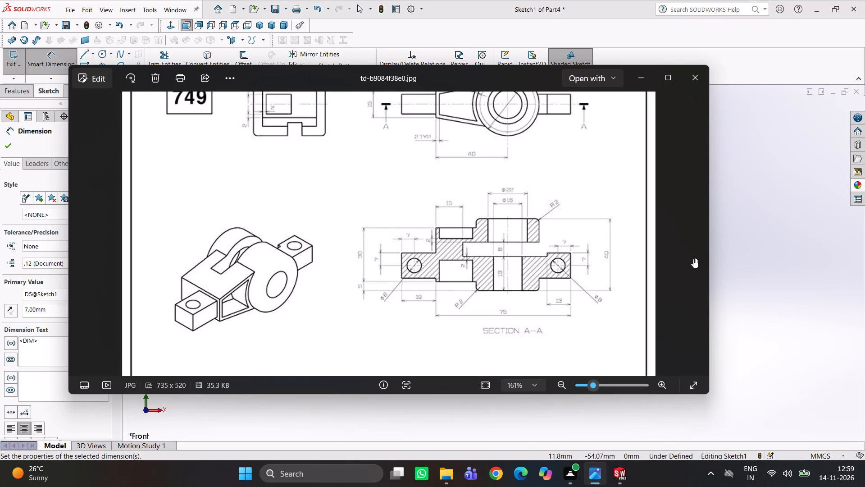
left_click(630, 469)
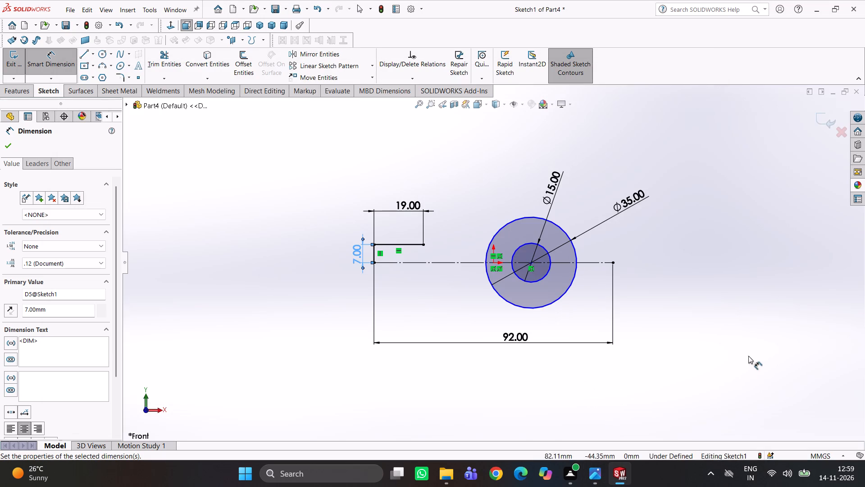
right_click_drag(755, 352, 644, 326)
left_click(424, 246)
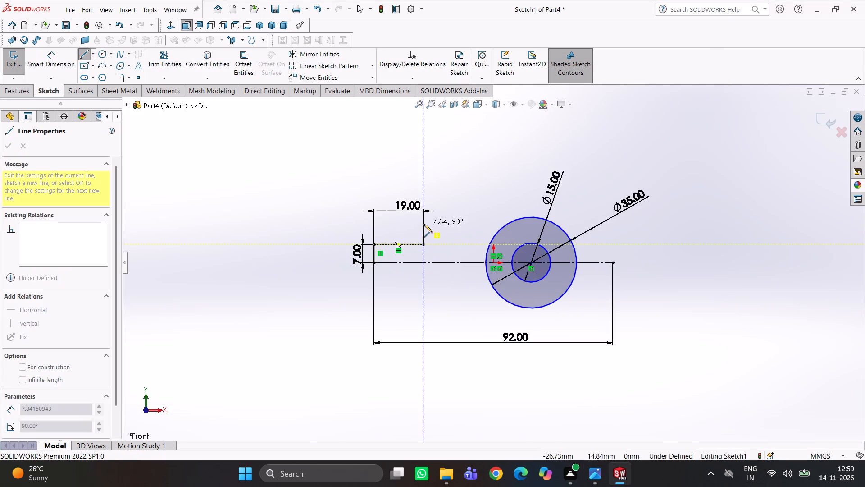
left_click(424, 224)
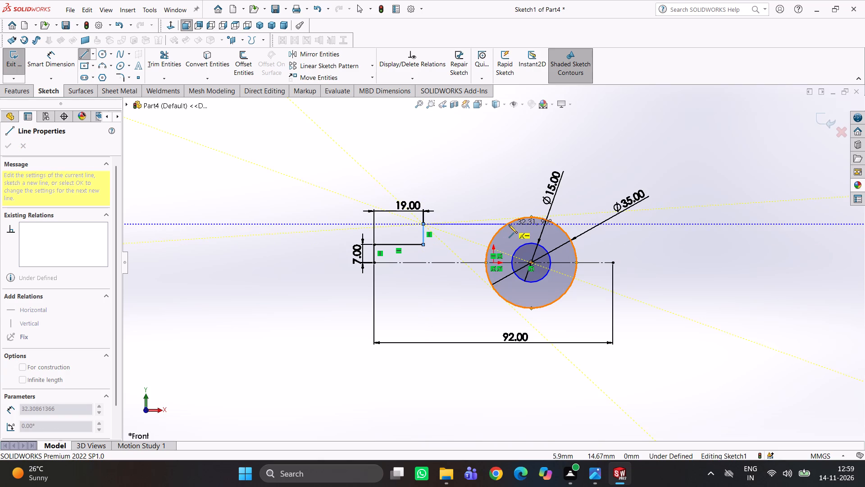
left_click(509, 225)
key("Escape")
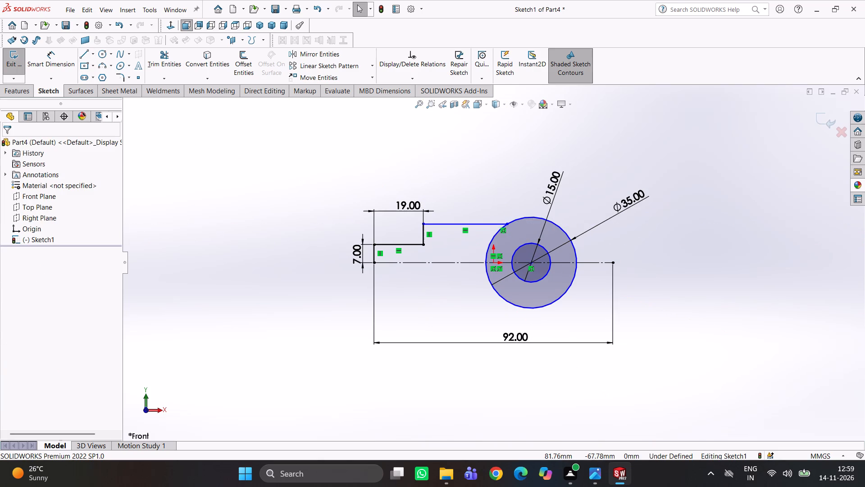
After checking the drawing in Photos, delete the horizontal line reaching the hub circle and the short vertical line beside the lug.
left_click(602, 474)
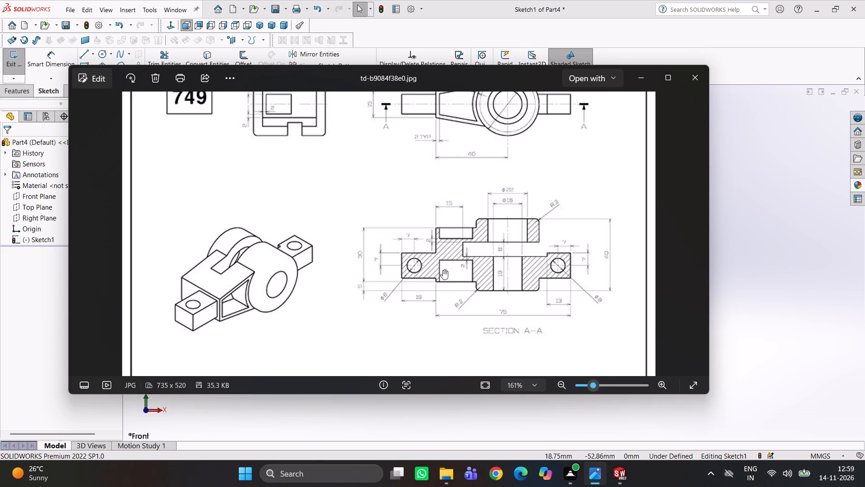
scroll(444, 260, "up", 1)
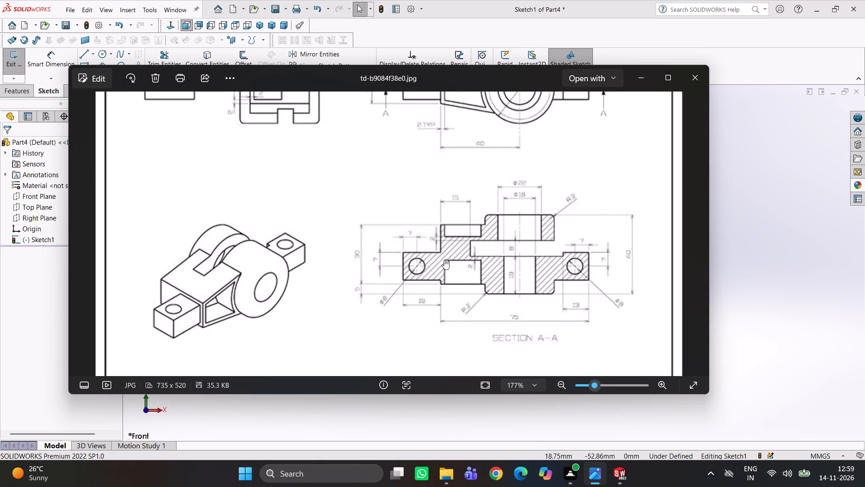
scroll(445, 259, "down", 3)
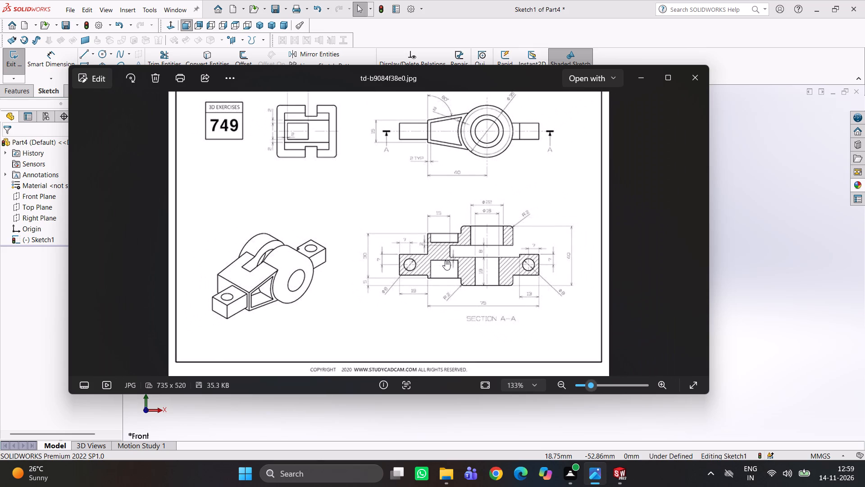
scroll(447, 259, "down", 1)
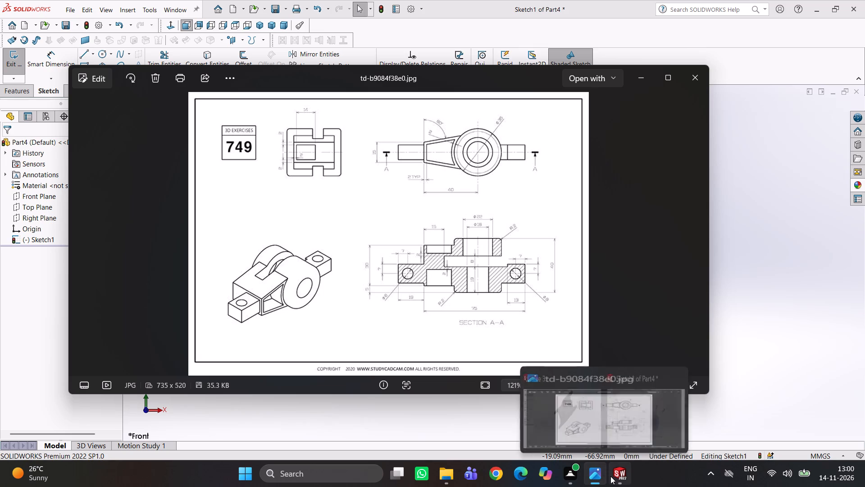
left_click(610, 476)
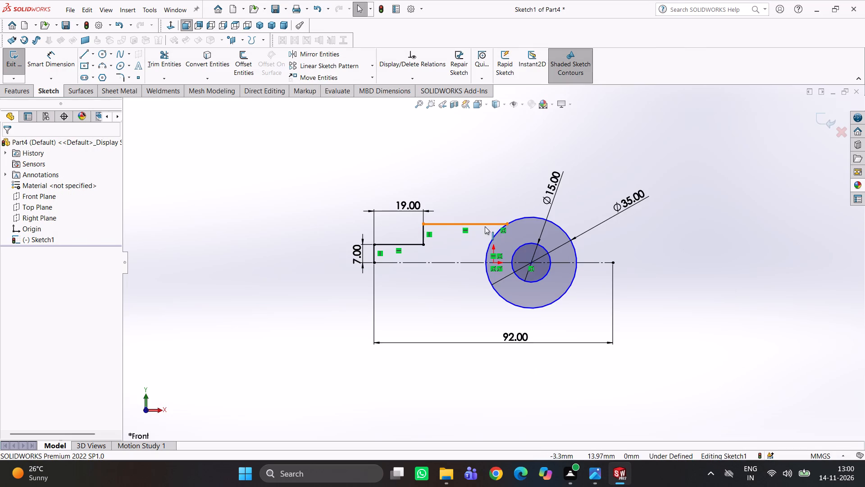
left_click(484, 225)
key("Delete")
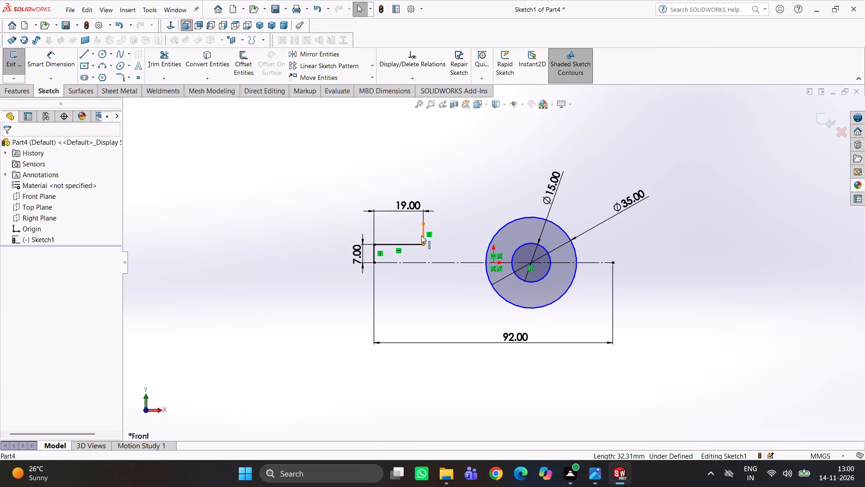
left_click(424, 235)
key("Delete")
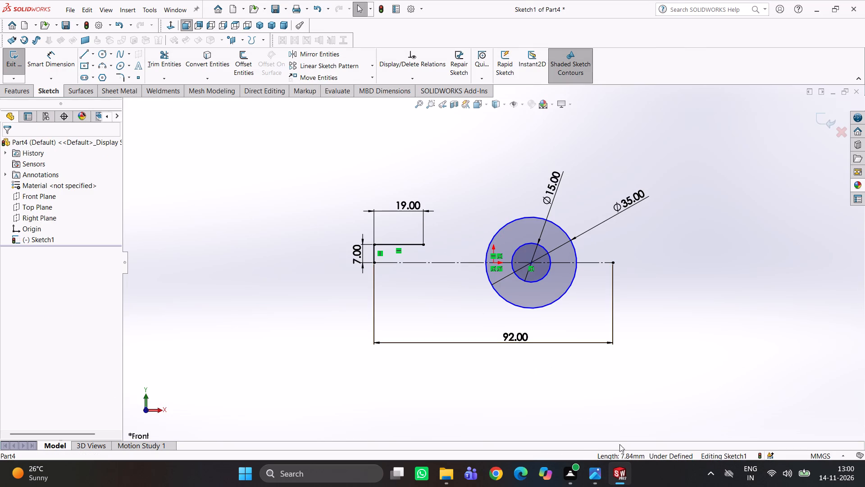
After checking the drawing in Photos, dimension the horizontal distance from the lug line's right end to the circles' centre as 40 mm.
left_click(592, 475)
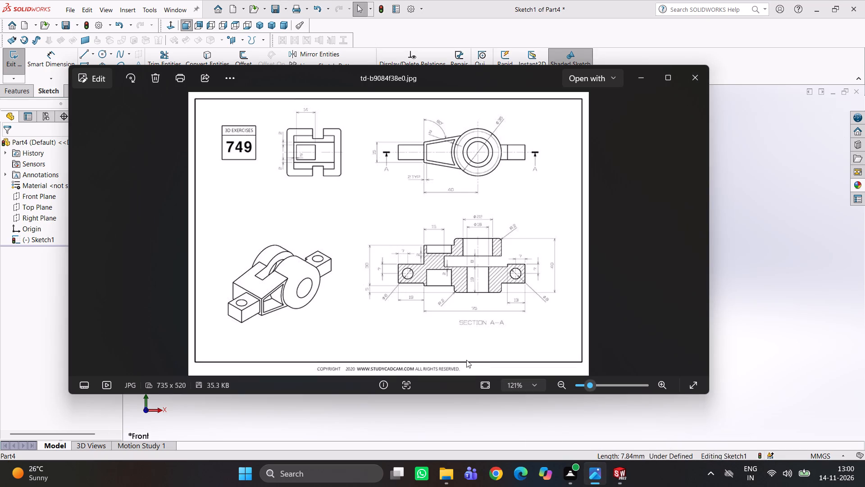
scroll(448, 158, "up", 1)
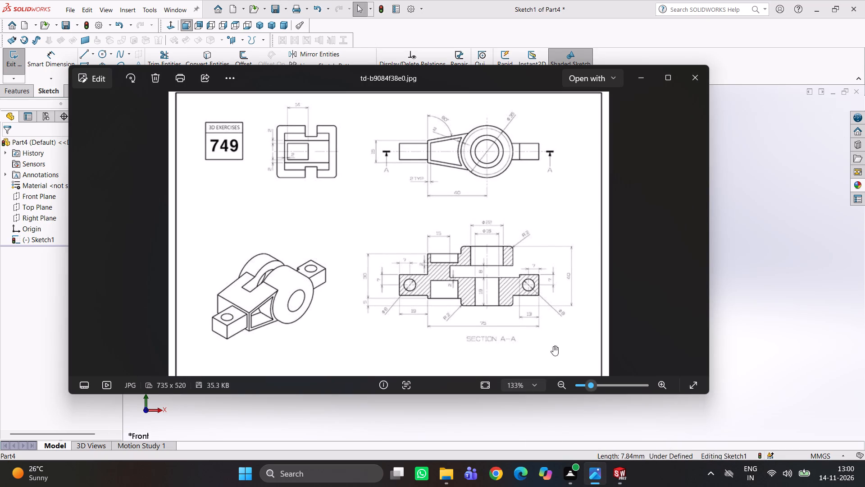
left_click(624, 478)
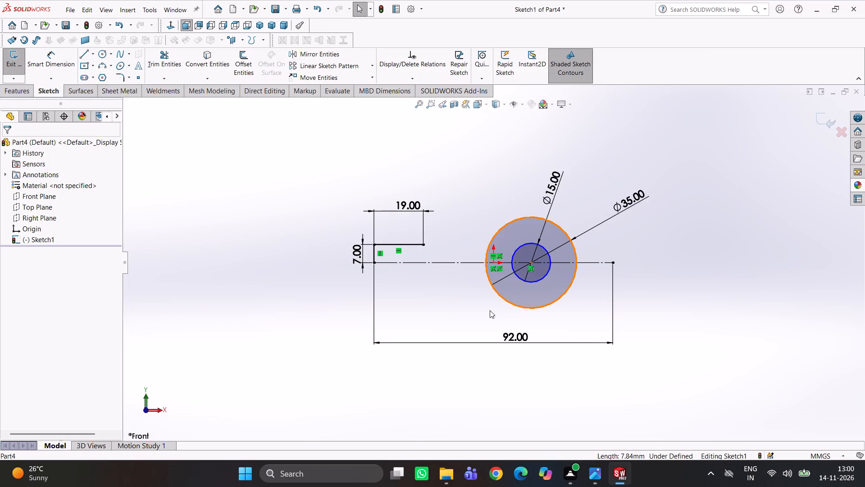
right_click_drag(594, 322, 597, 223)
left_click(531, 261)
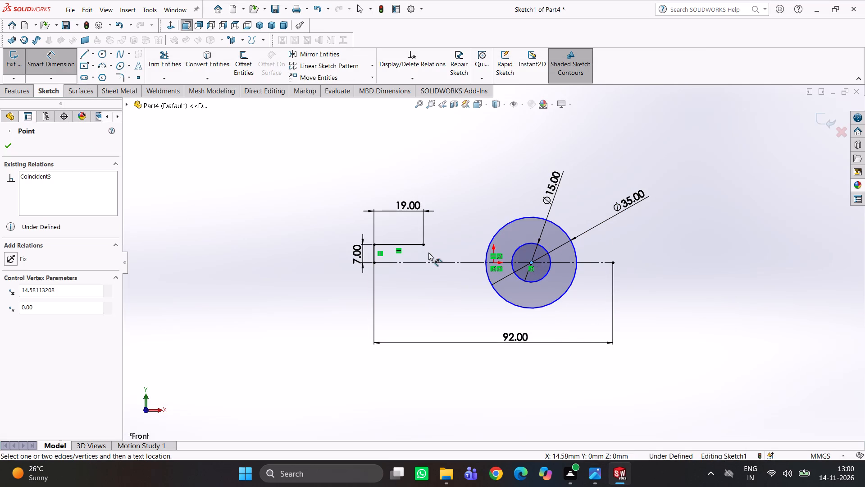
left_click(423, 244)
left_click(474, 322)
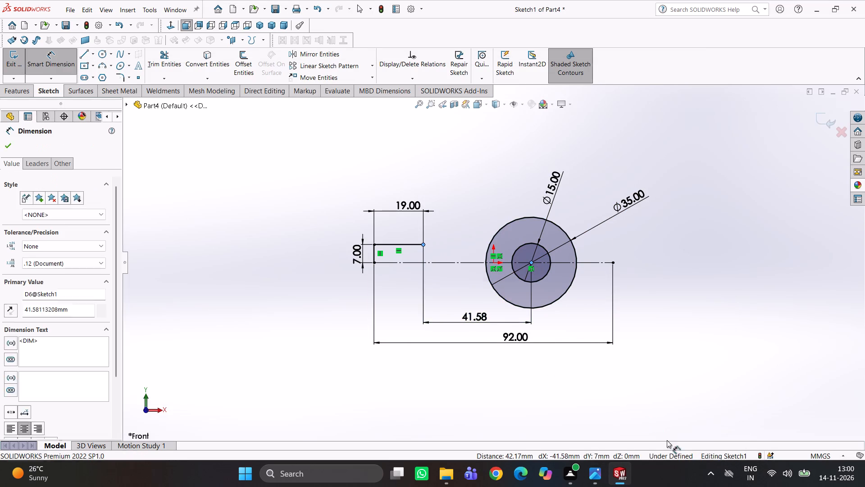
type("40")
key("Return")
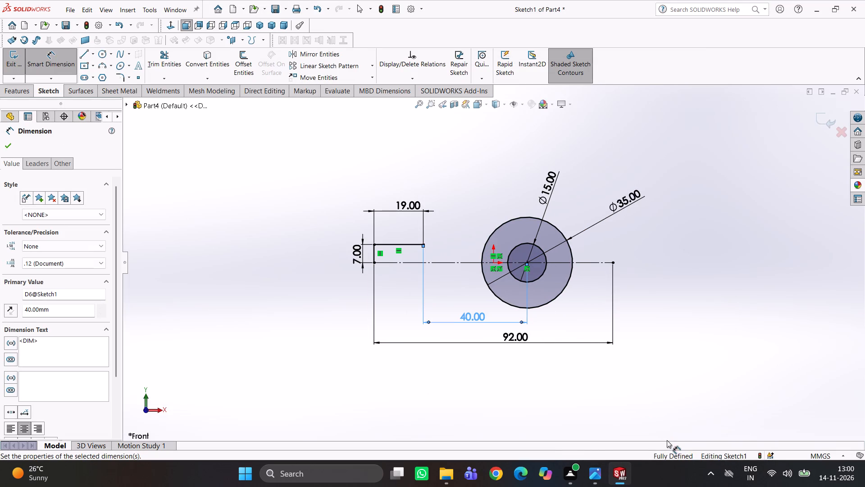
left_click(731, 345)
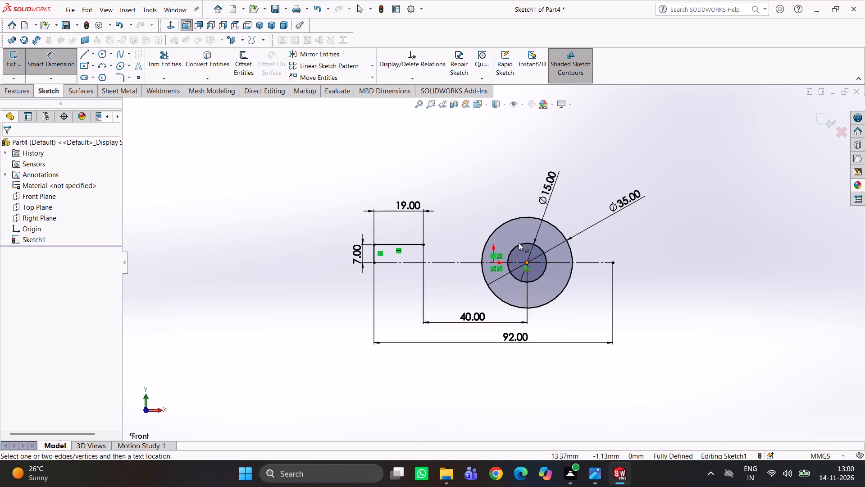
After checking the drawing in Photos, sketch a vertical line about 4 mm up from the right end of the lug's upper line.
right_click_drag(490, 171, 430, 179)
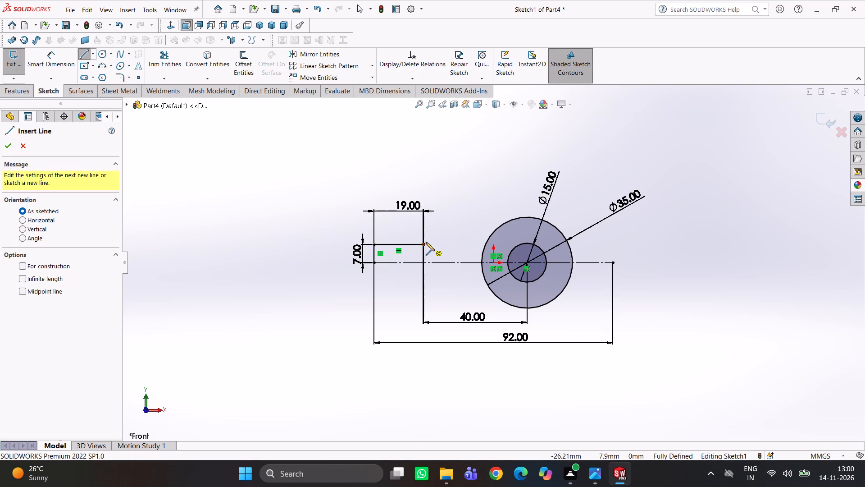
left_click(422, 243)
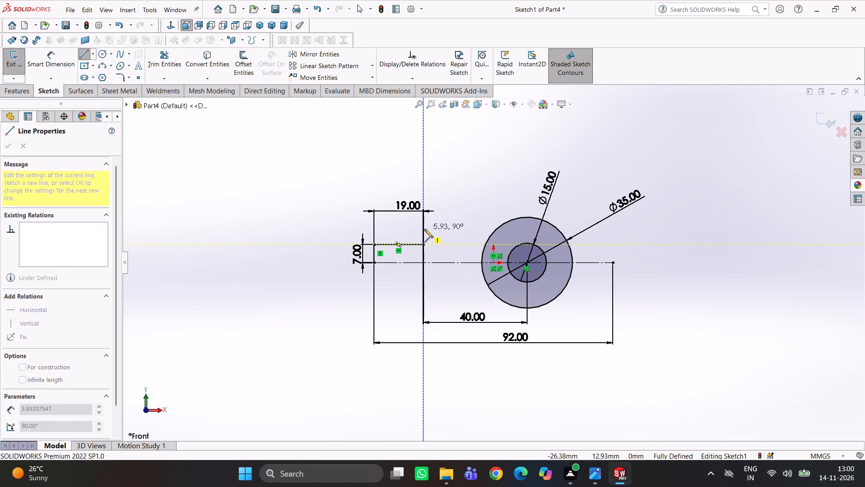
left_click(617, 471)
left_click(617, 471)
left_click(600, 476)
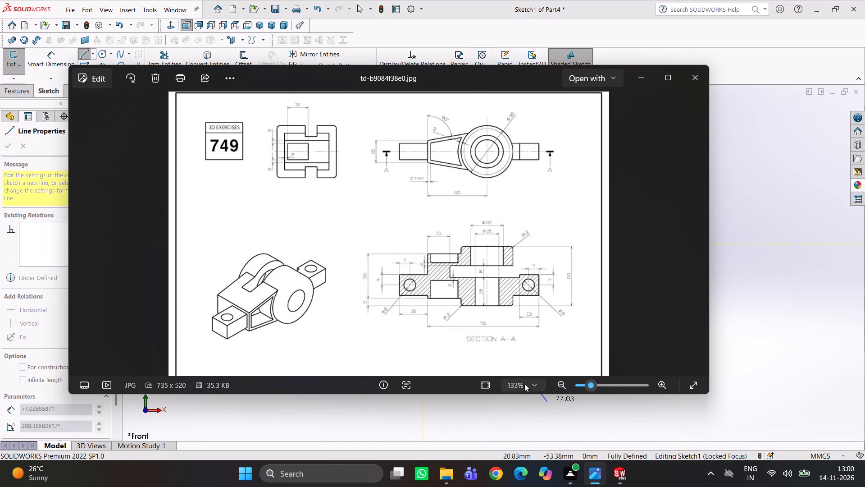
scroll(436, 287, "down", 4)
scroll(428, 272, "up", 4)
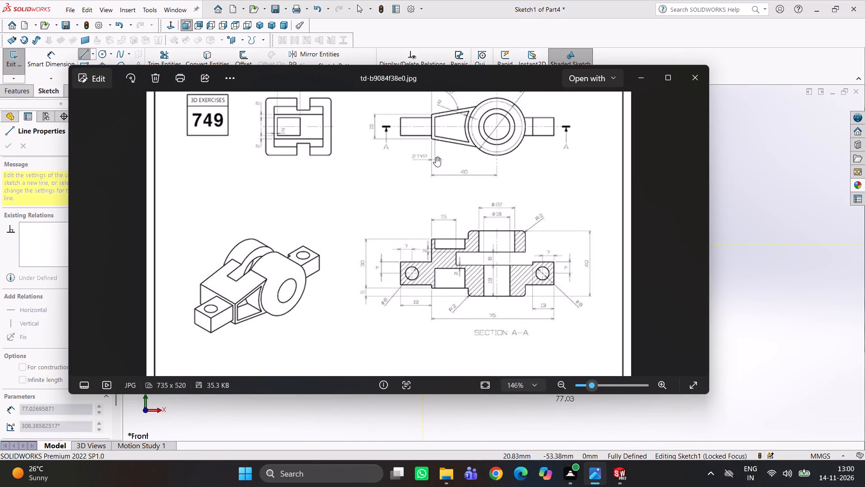
scroll(440, 153, "down", 1)
scroll(435, 133, "up", 2)
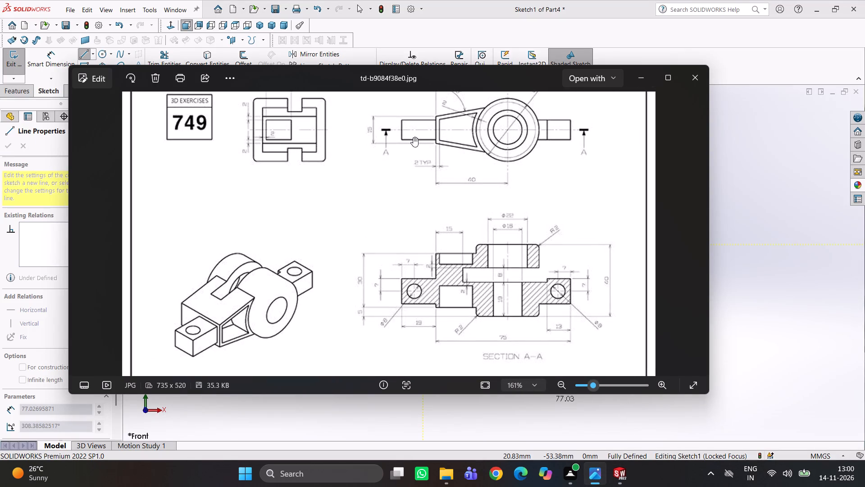
left_click(612, 471)
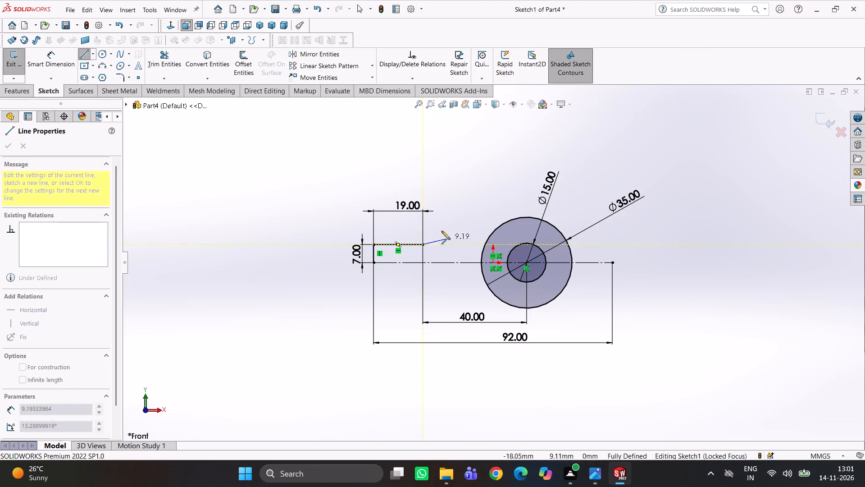
left_click(425, 234)
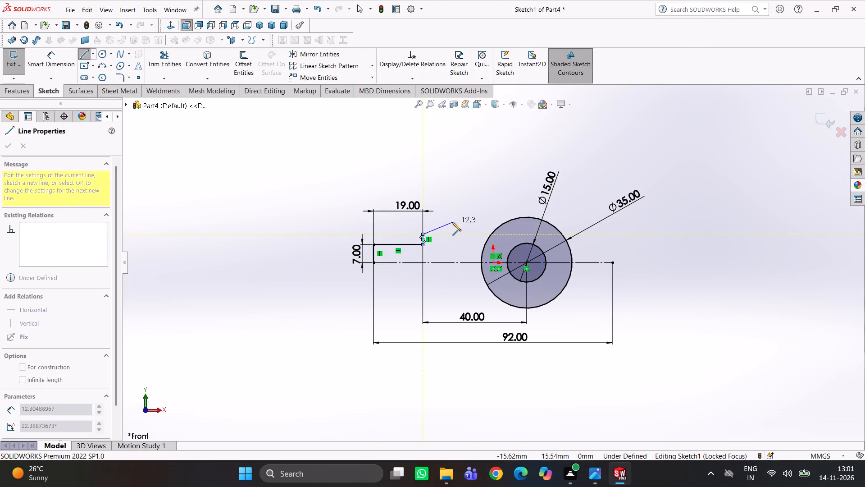
Dimension the height of the short vertical line's upper end above the centreline as 15/2 (7.5 mm).
right_click_drag(454, 220, 469, 148)
left_click(401, 260)
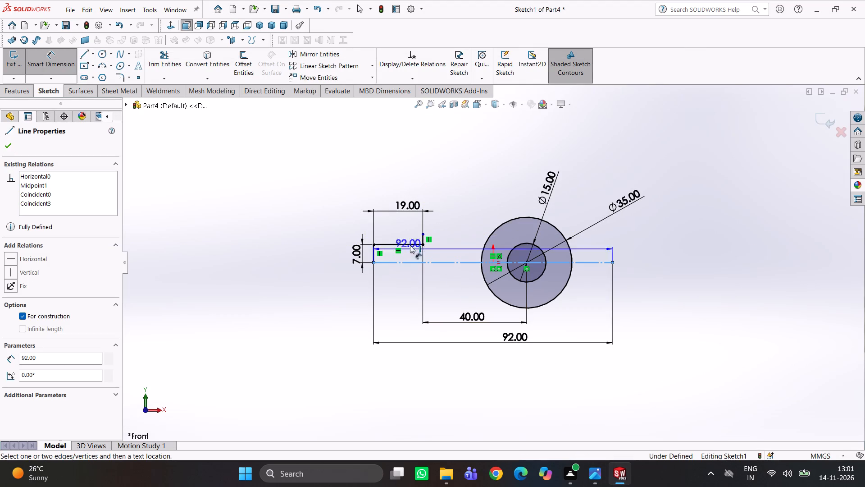
left_click(422, 234)
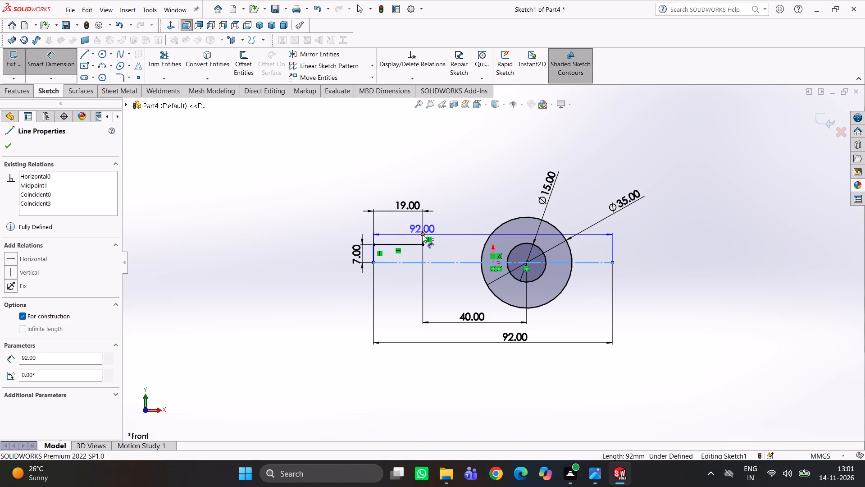
left_click(329, 233)
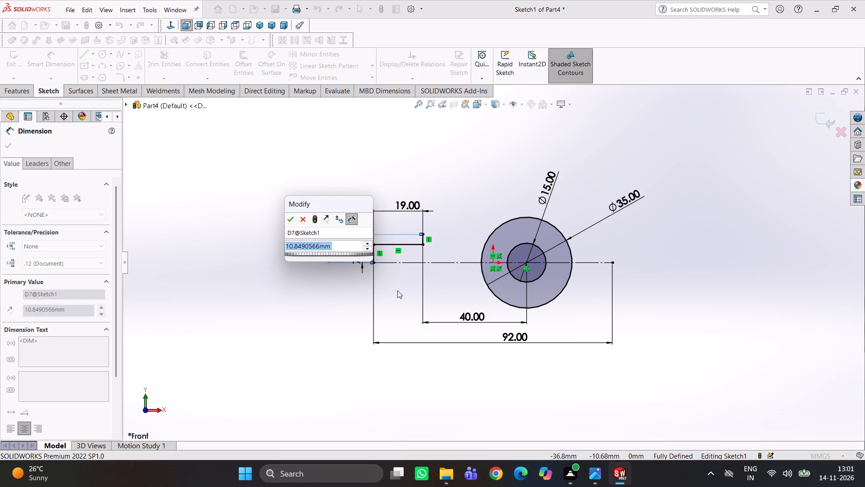
type("15")
type("/2")
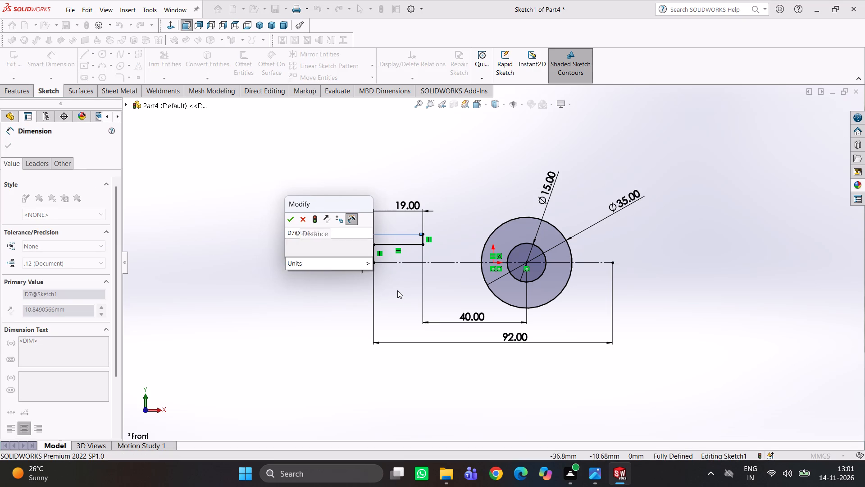
key("Return")
left_click(449, 237)
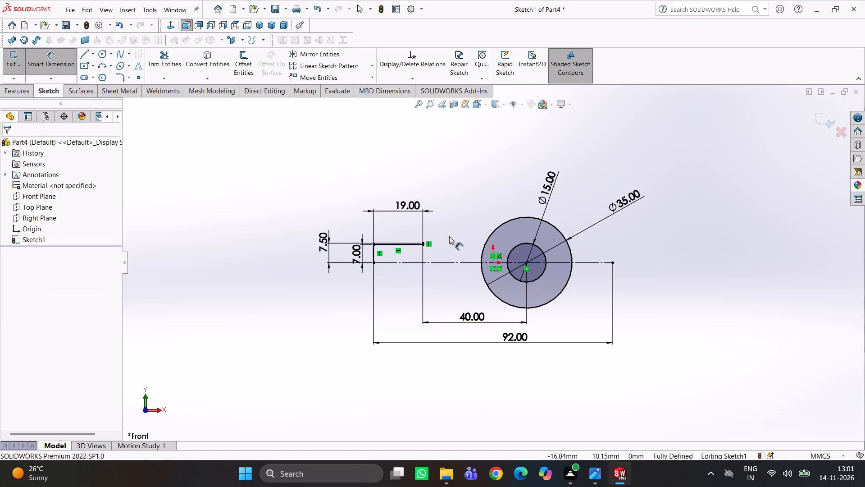
Examine the drawing's top view and section A-A in Photos for the tapered web's angle and the lug dimensions.
scroll(414, 243, "down", 5)
scroll(464, 252, "down", 3)
scroll(515, 255, "up", 5)
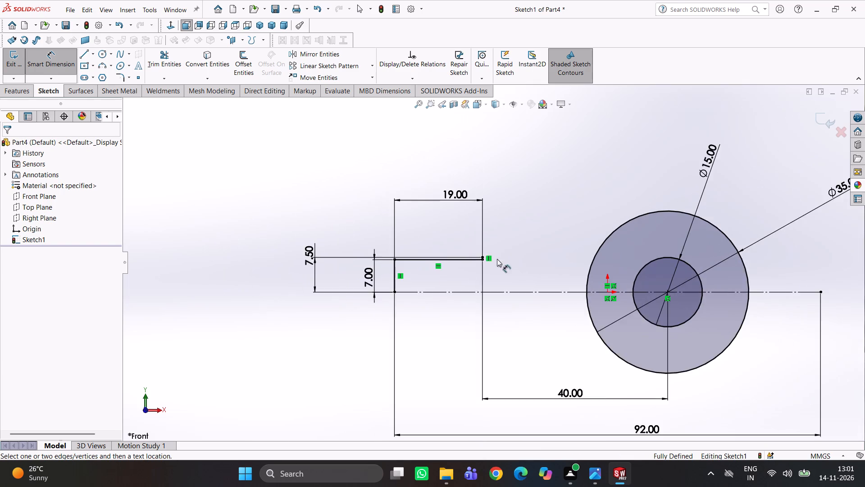
scroll(424, 271, "down", 3)
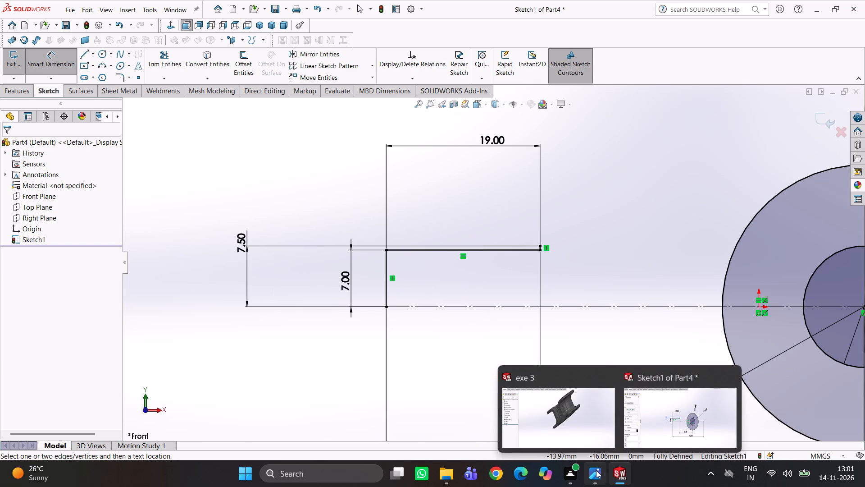
left_click(596, 470)
scroll(409, 290, "up", 2)
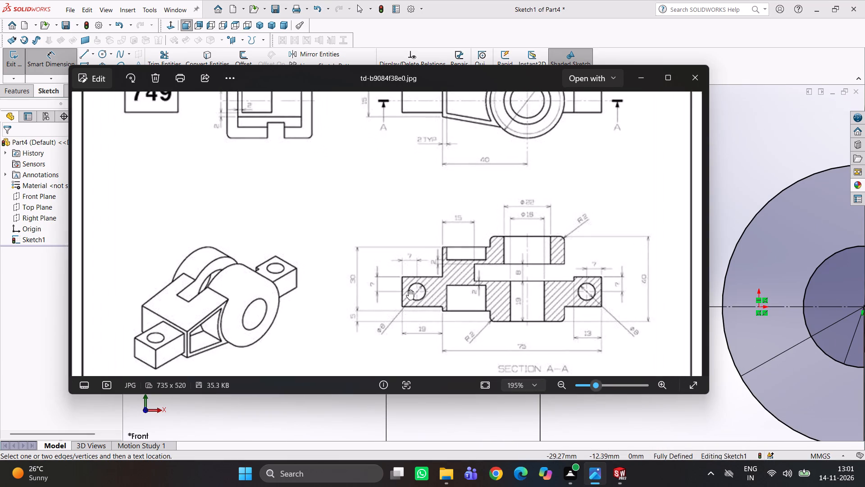
scroll(409, 290, "up", 3)
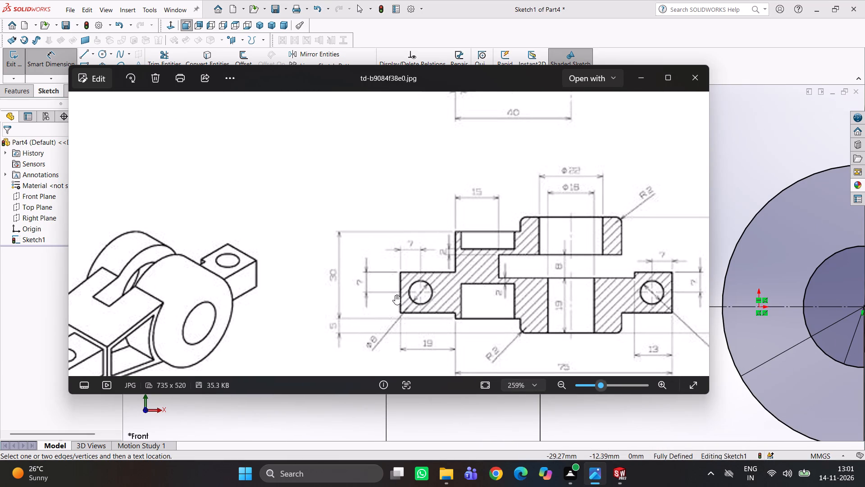
scroll(465, 289, "up", 3)
scroll(468, 288, "down", 2)
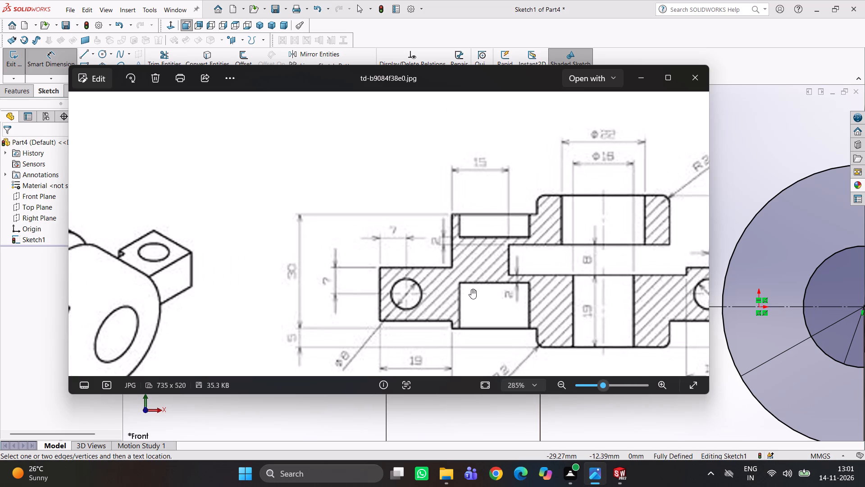
scroll(471, 289, "down", 8)
scroll(436, 140, "up", 3)
scroll(360, 139, "up", 2)
scroll(372, 129, "down", 2)
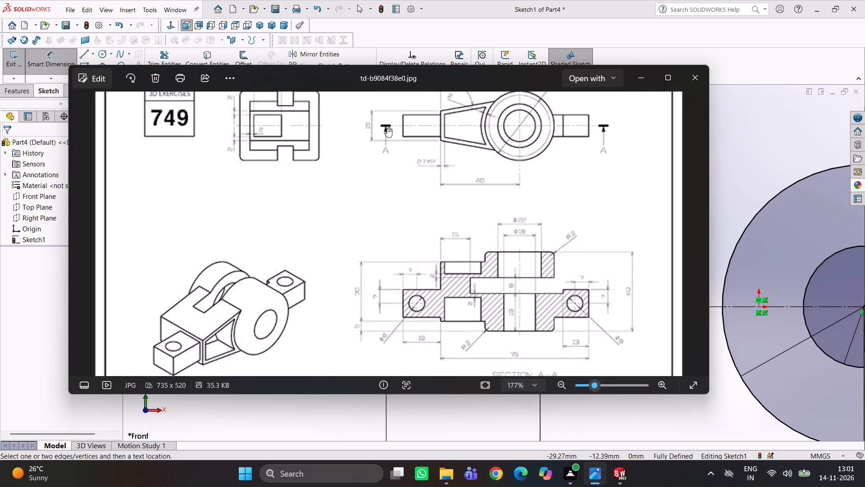
scroll(383, 128, "up", 3)
scroll(444, 135, "down", 4)
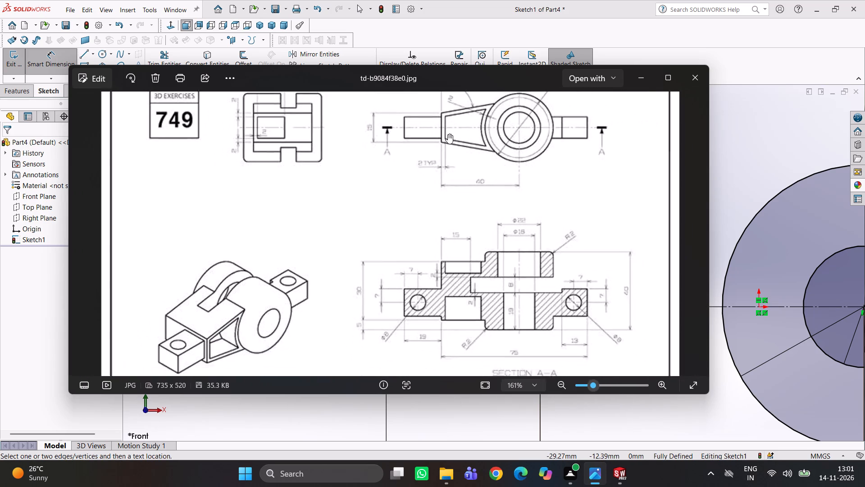
scroll(444, 117, "up", 1)
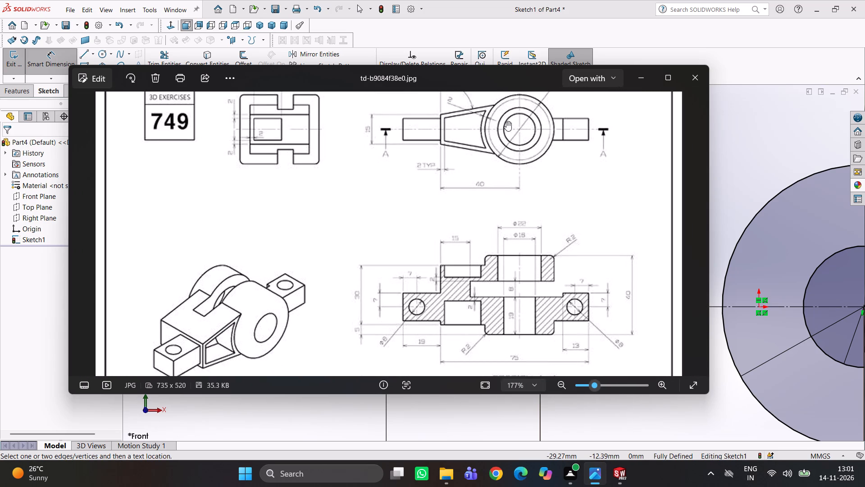
scroll(506, 121, "up", 2)
scroll(504, 121, "down", 6)
scroll(439, 133, "down", 2)
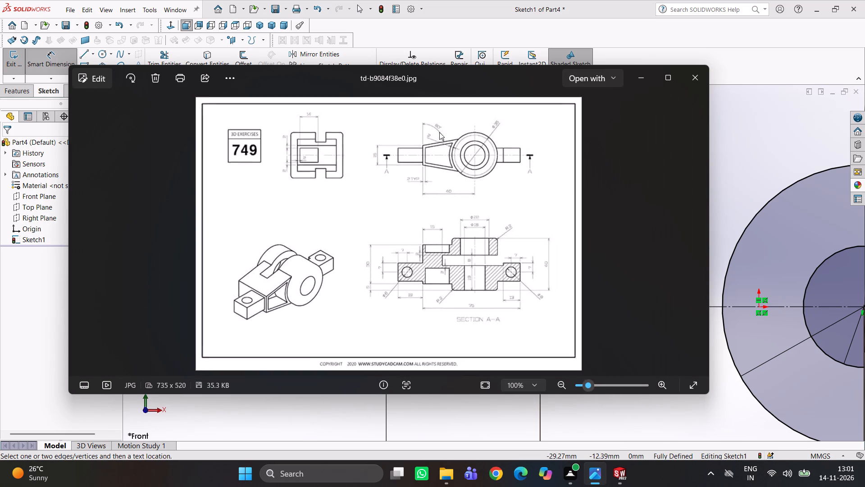
scroll(440, 130, "up", 3)
left_click(625, 467)
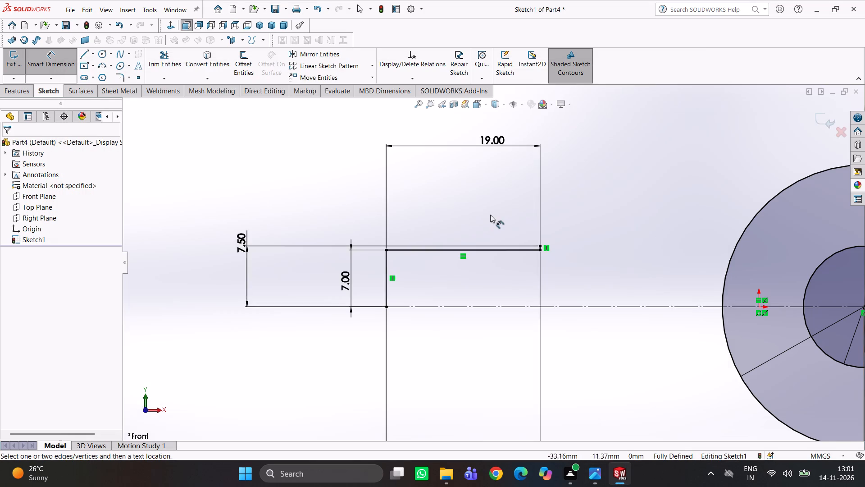
Sketch a sloped line about 27.6 mm long from the short vertical line's upper end to the 35 mm circle.
scroll(494, 214, "up", 3)
right_click_drag(587, 211, 493, 223)
scroll(531, 245, "down", 5)
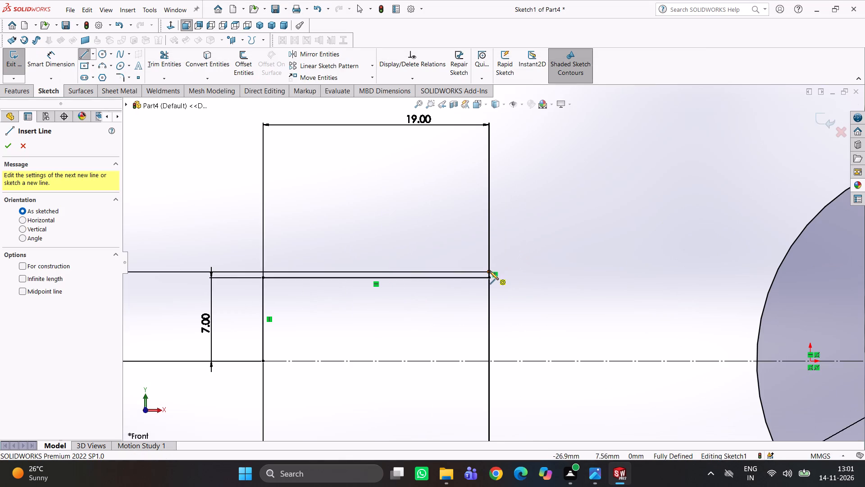
left_click(490, 271)
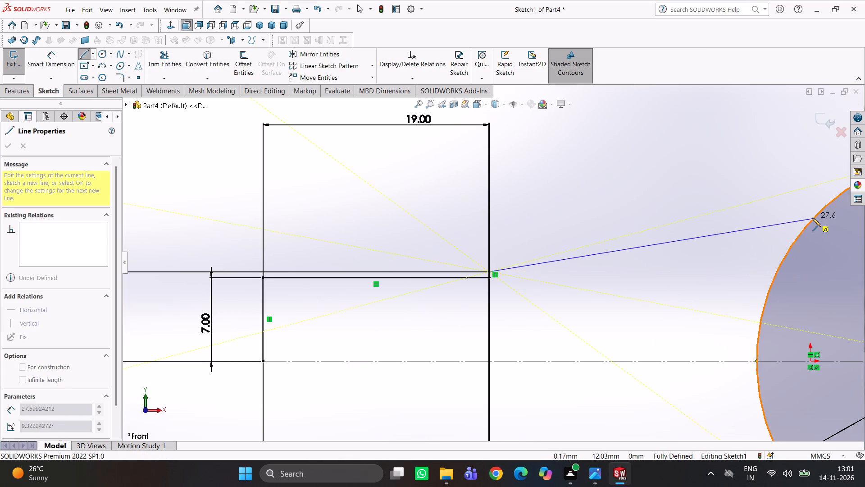
left_click(812, 218)
key("Escape")
Add an angle dimension between the vertical direction and the sloped line at its lower end, trying to set it to 60°.
right_click_drag(719, 186, 712, 138)
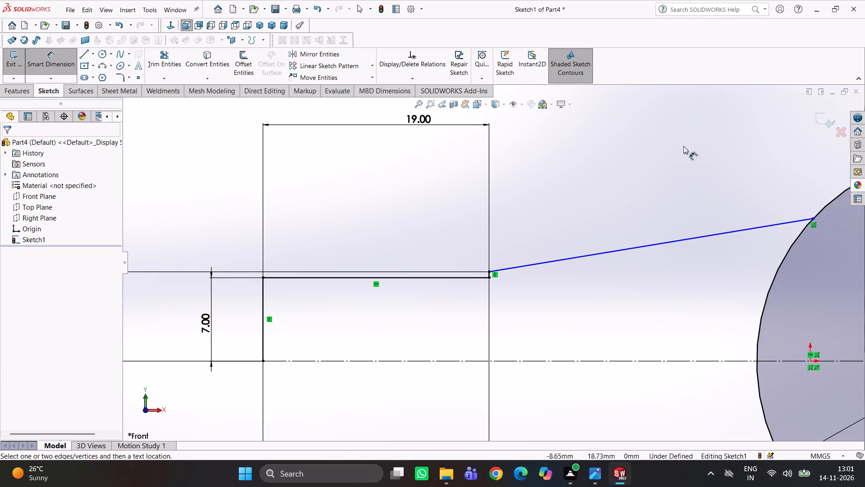
left_click(487, 271)
left_click(511, 265)
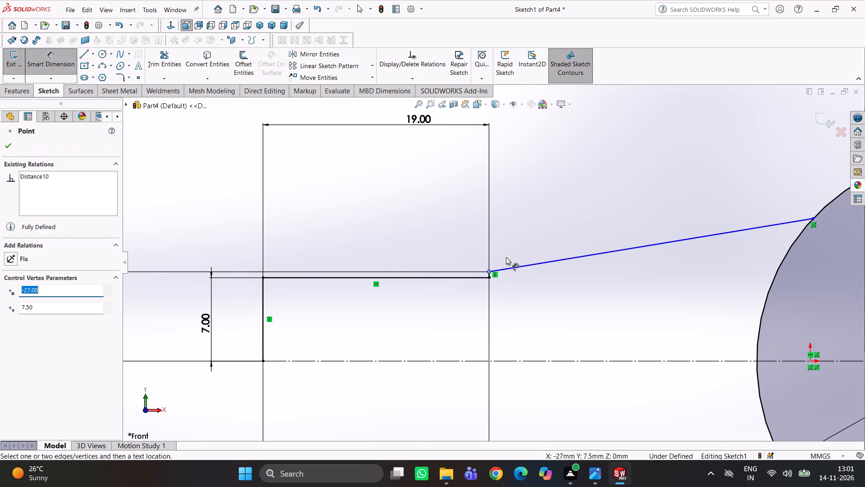
left_click(518, 266)
left_click(490, 248)
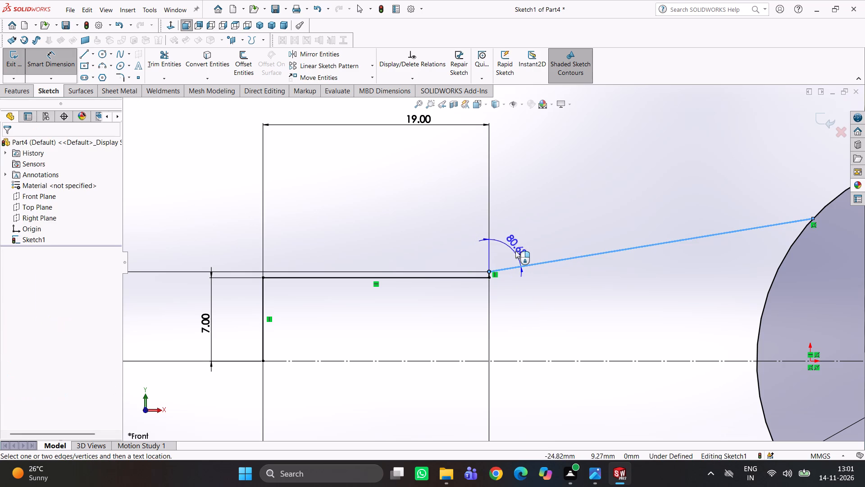
left_click(514, 251)
type("60")
key("Return")
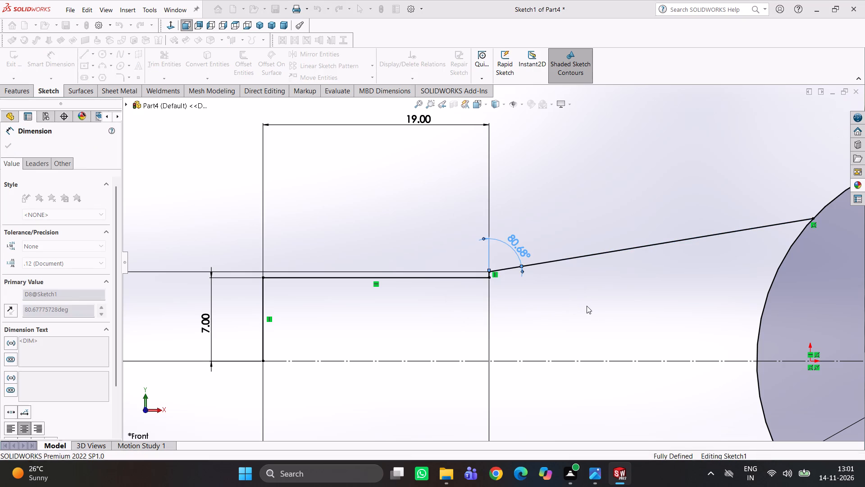
left_click(497, 237)
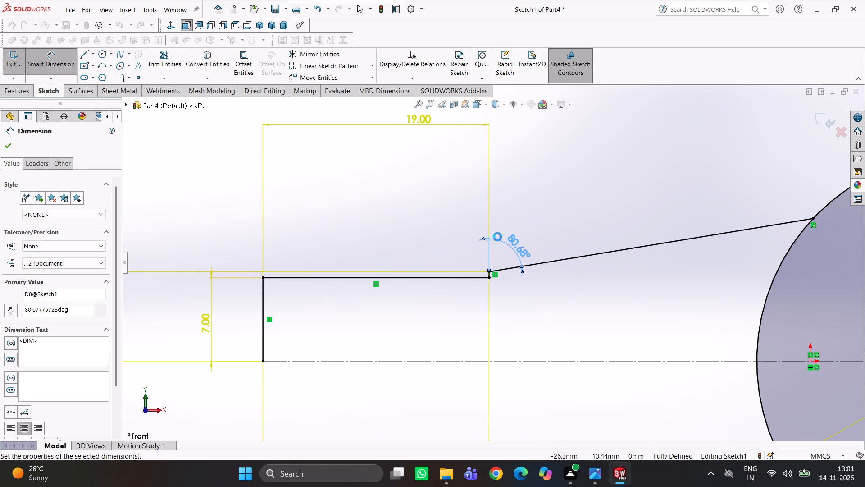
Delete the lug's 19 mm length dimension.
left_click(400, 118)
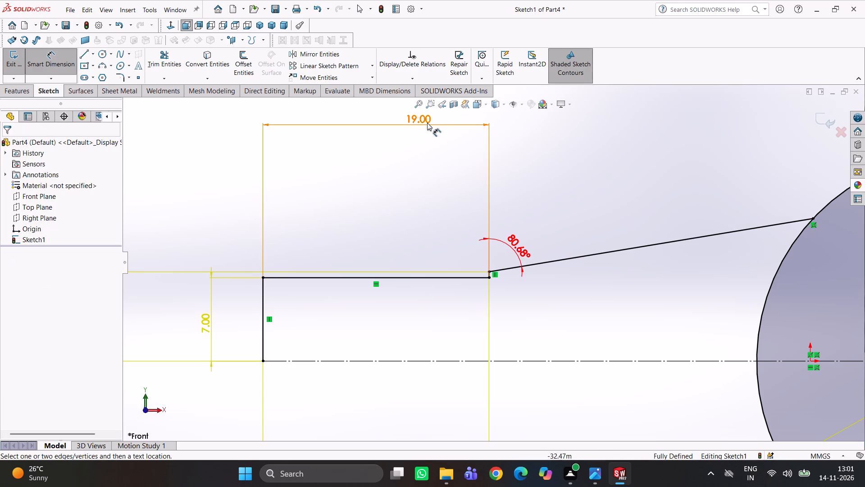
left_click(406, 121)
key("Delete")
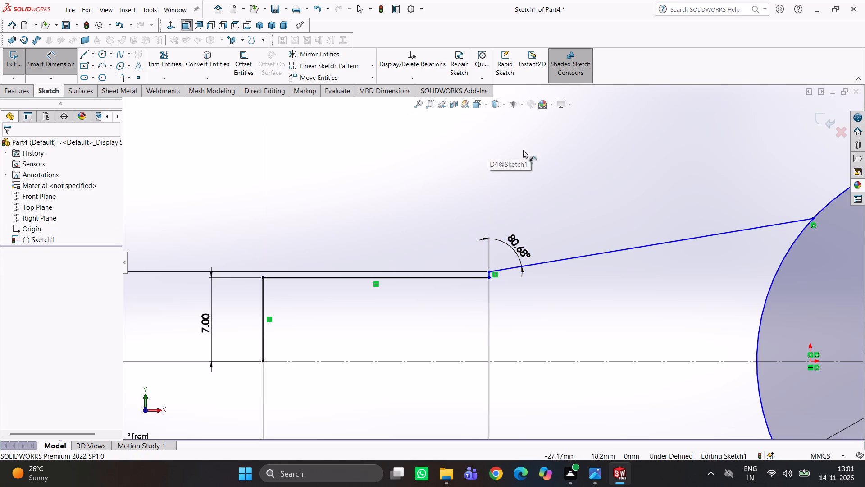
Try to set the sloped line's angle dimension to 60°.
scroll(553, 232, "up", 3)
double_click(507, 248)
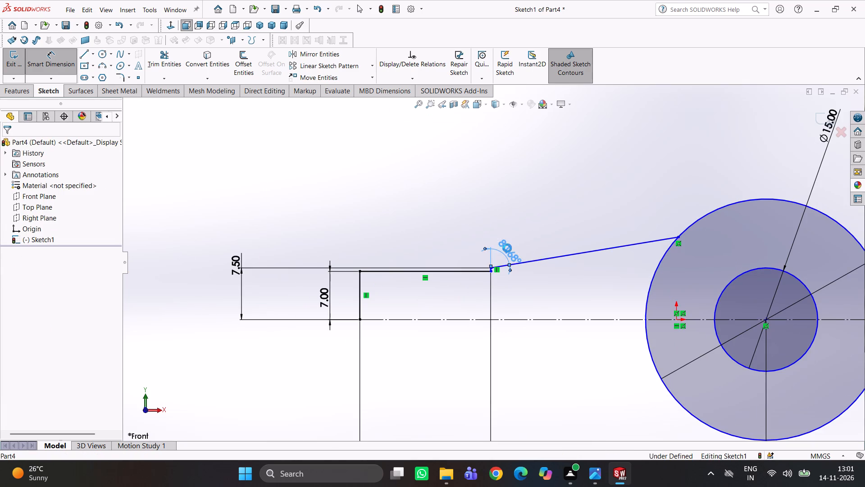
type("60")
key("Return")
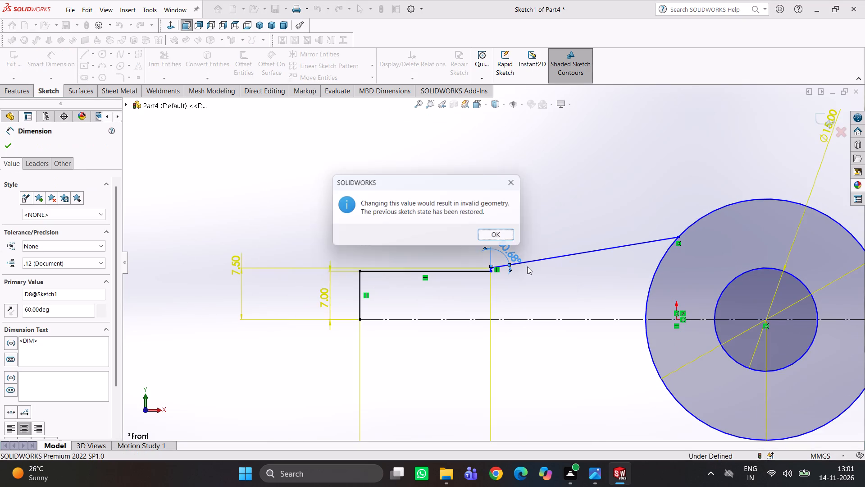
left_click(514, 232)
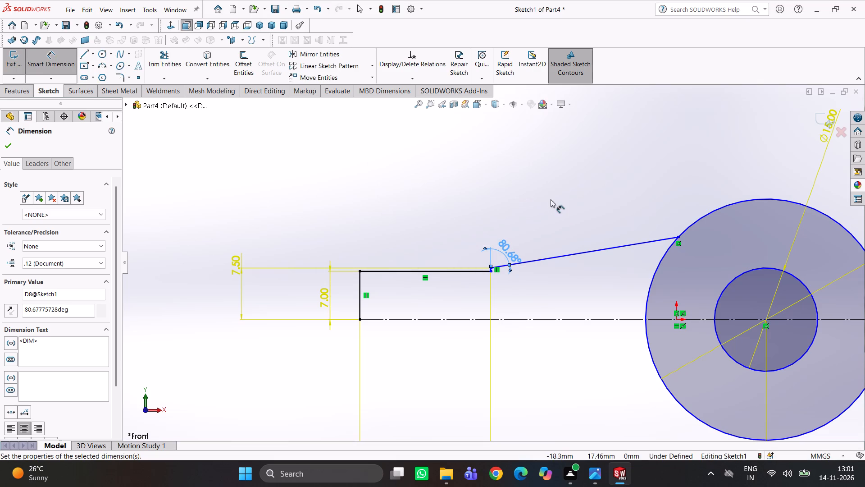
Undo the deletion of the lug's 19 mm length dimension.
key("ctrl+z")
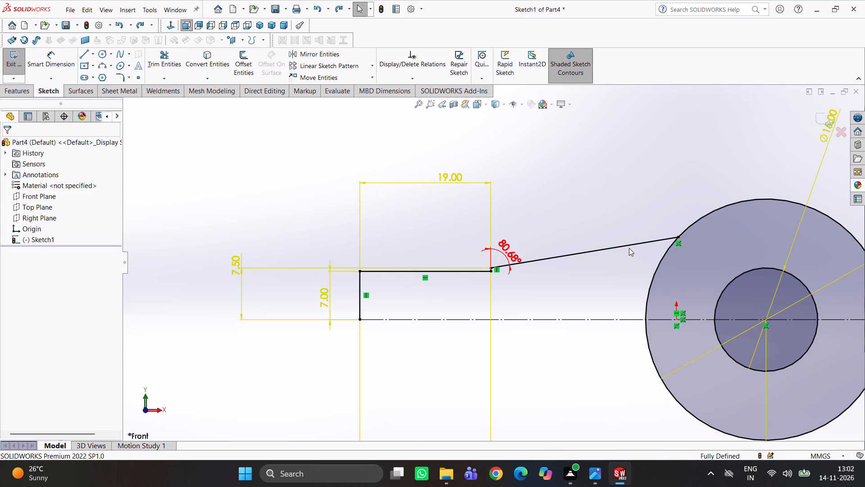
Delete the coincident relation between the sloped line's upper end and the hub's outer circle.
left_click(613, 252)
left_click(681, 246)
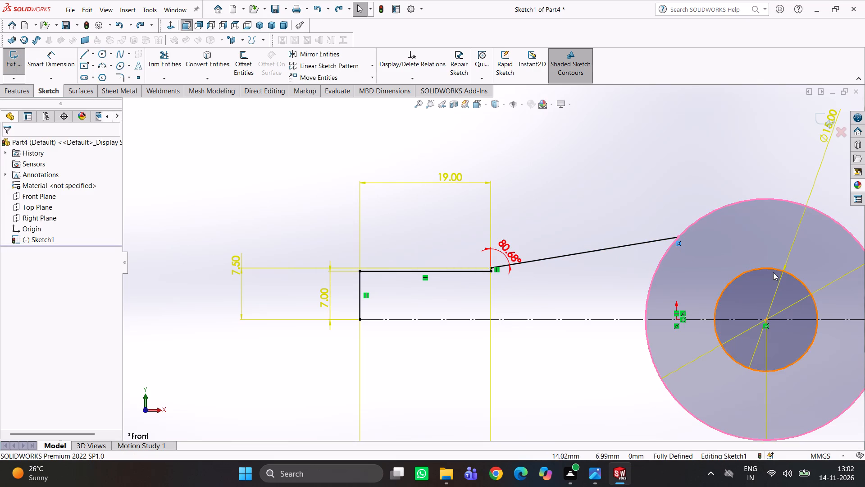
key("Delete")
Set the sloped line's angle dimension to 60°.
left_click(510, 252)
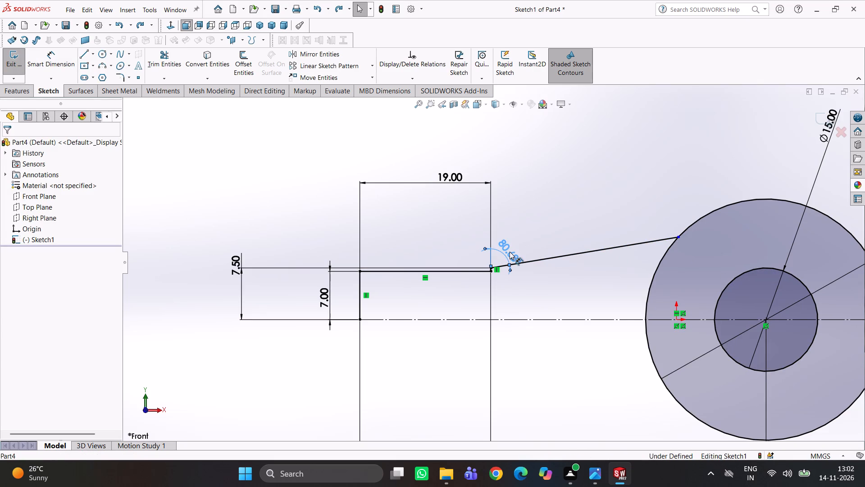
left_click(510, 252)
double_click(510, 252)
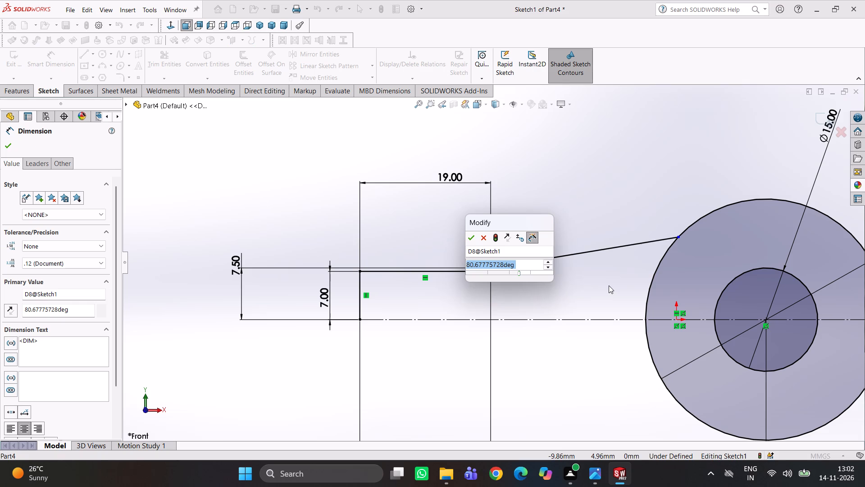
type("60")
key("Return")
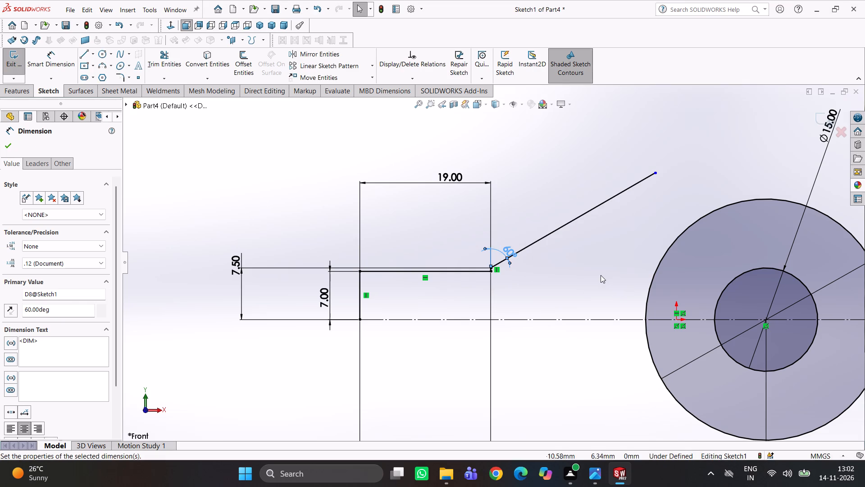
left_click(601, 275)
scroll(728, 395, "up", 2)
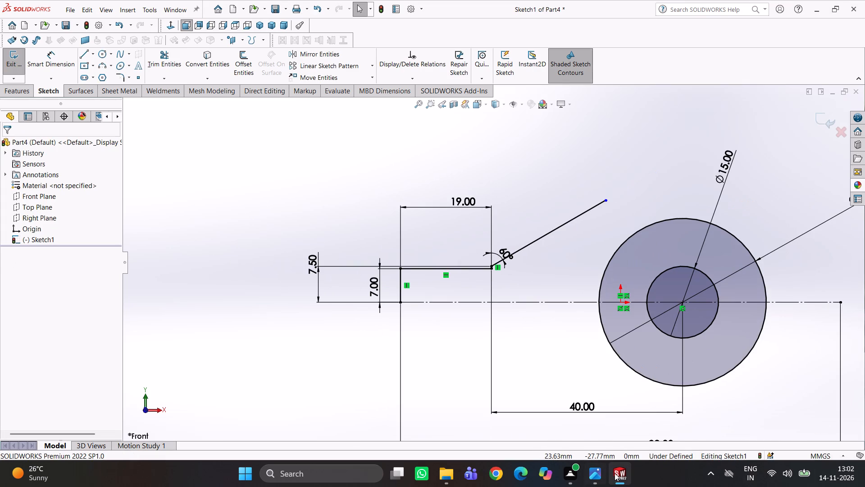
Switch to the exercise 749 drawing image and examine the tapered web's angle in the view showing the round hub.
left_click(594, 476)
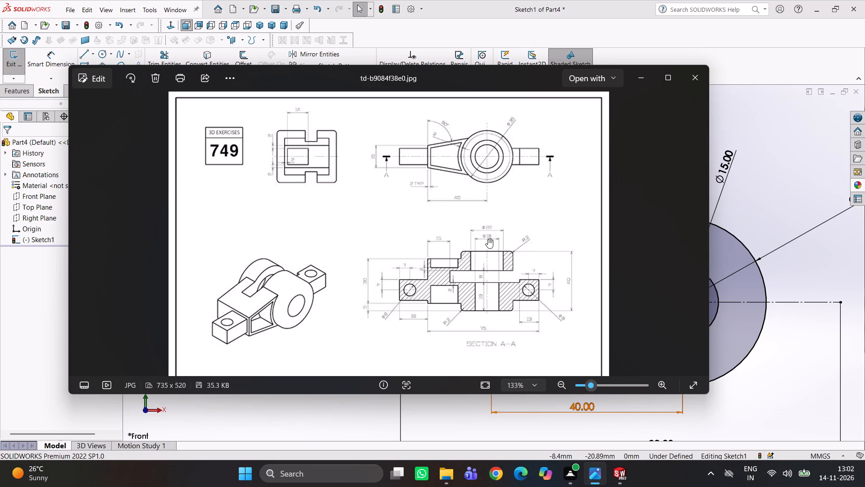
scroll(517, 127, "up", 2)
scroll(517, 127, "down", 2)
scroll(453, 154, "up", 2)
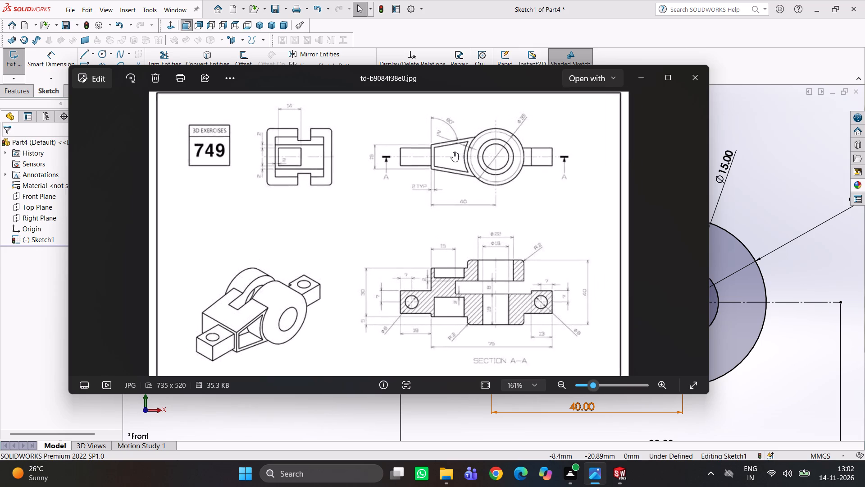
scroll(441, 146, "up", 1)
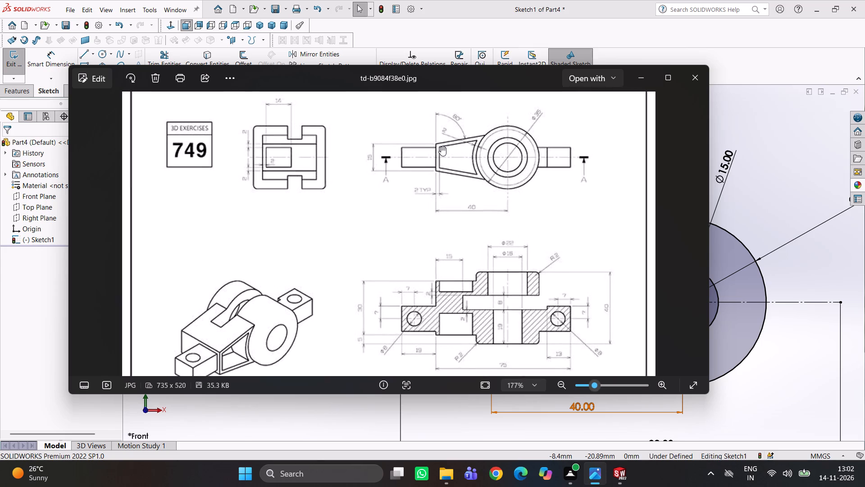
scroll(441, 146, "up", 3)
scroll(473, 117, "up", 1)
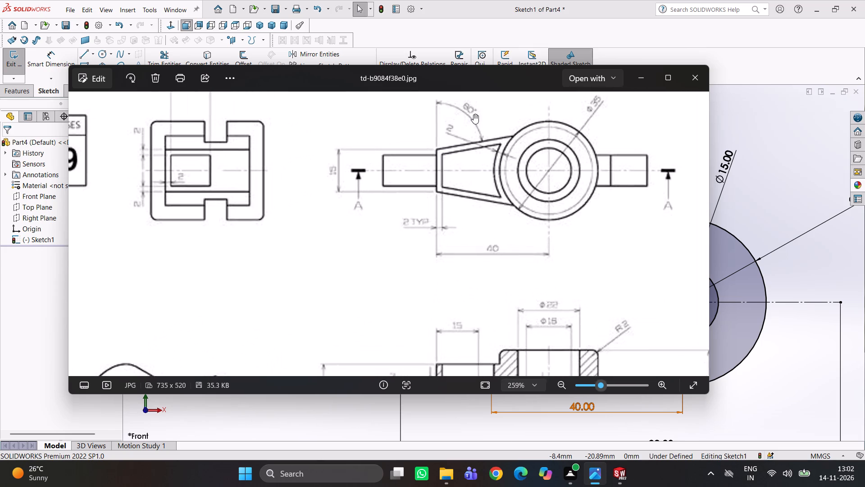
scroll(473, 114, "up", 2)
scroll(473, 114, "down", 7)
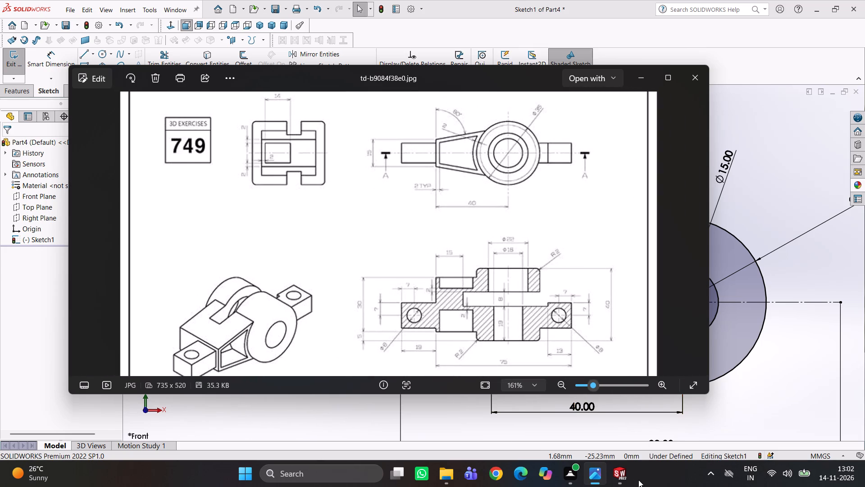
Switch back to SOLIDWORKS and set the sloped line's angle dimension to 80°.
left_click(620, 476)
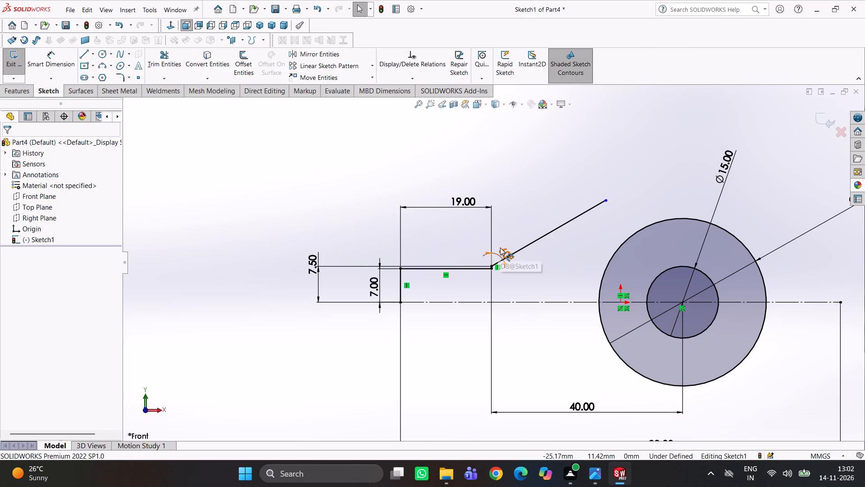
double_click(500, 248)
type("80")
key("Return")
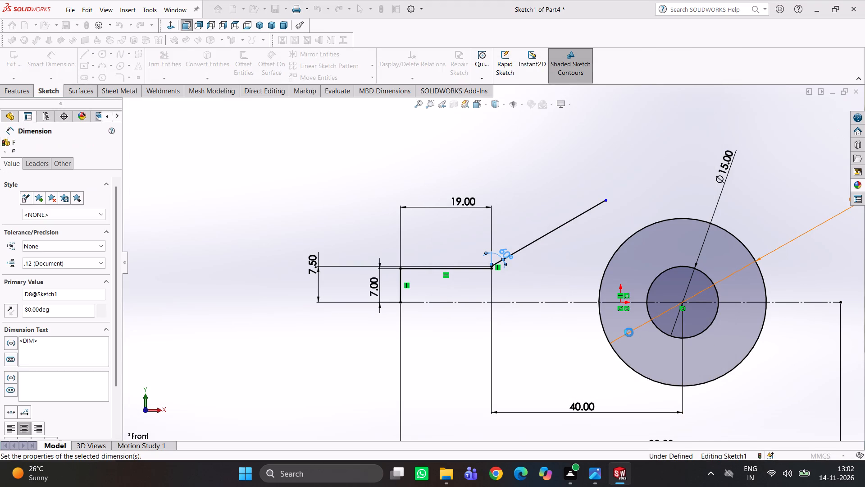
left_click(618, 186)
Add a coincident relation between the sloped line's free end and the 35 mm hub circle.
scroll(633, 250, "down", 2)
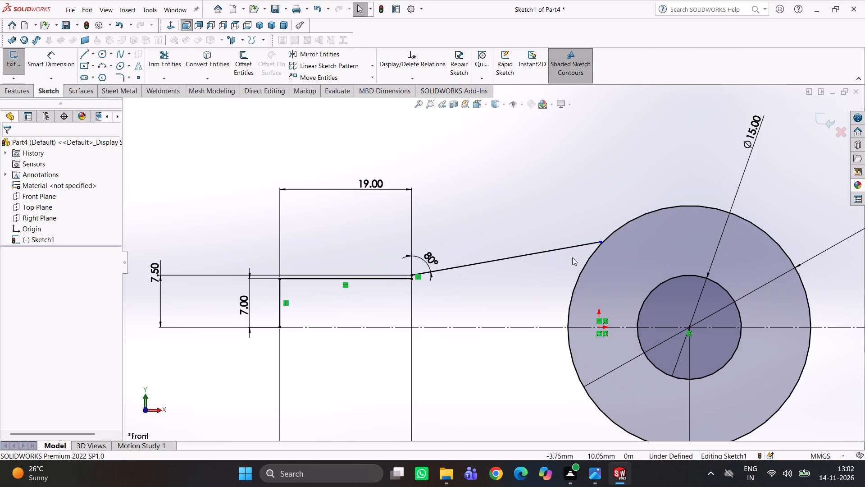
left_click(598, 241)
left_click(607, 239, "ctrl")
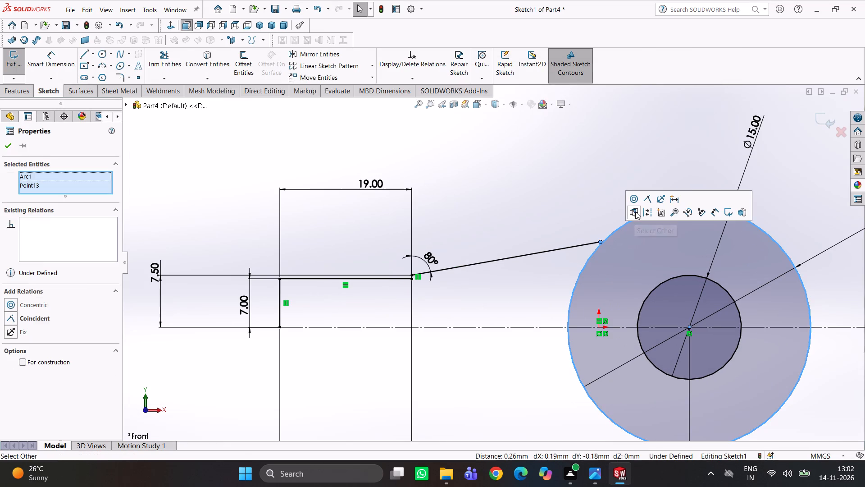
left_click(646, 201)
left_click(581, 196)
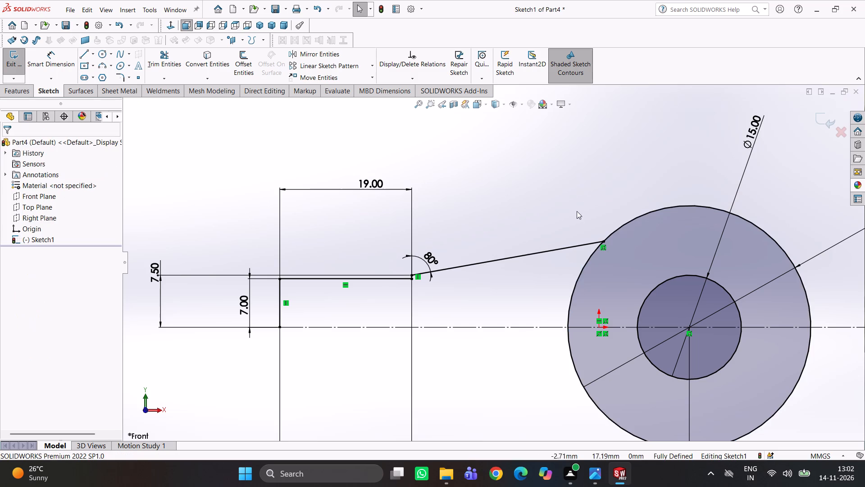
Mirror the sloped line and the 19 mm lug's horizontal and vertical end lines about the horizontal centreline.
scroll(609, 250, "up", 1)
scroll(541, 342, "up", 3)
scroll(473, 347, "down", 2)
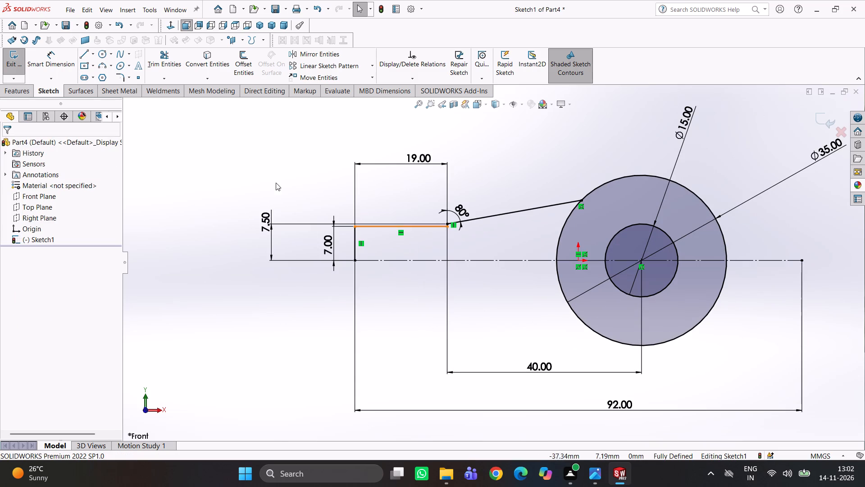
left_click(313, 54)
left_click(495, 214)
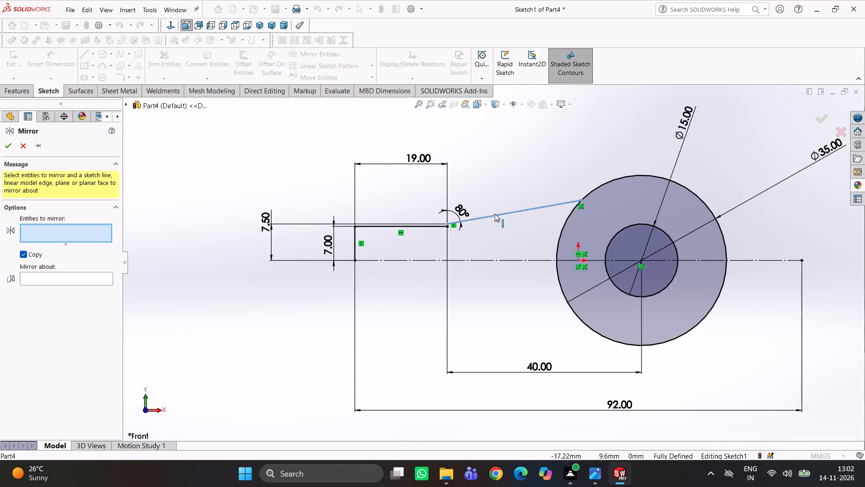
left_click(427, 225)
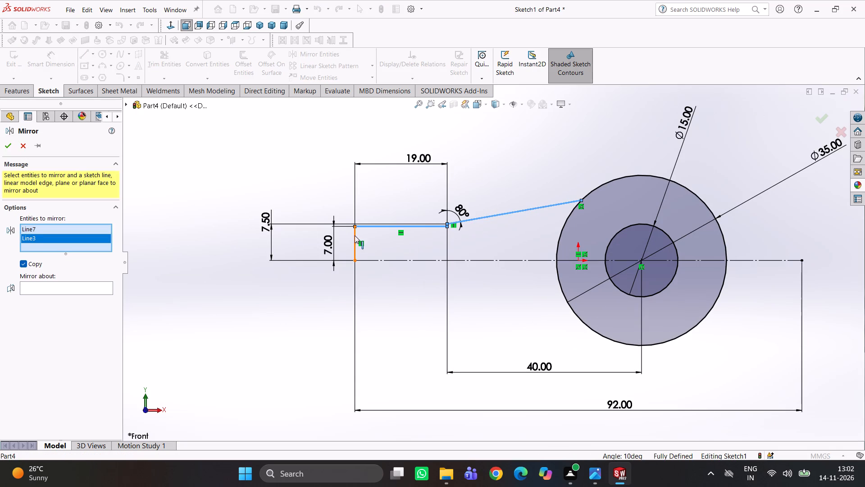
left_click(355, 235)
left_click(48, 299)
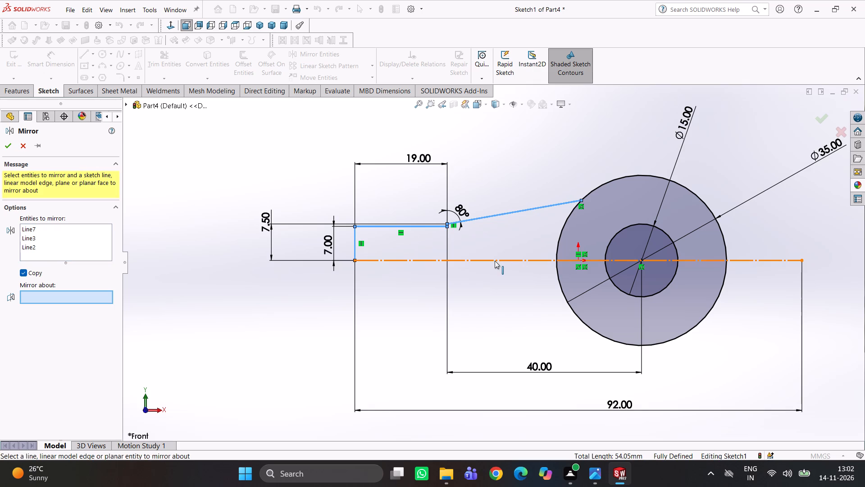
left_click(495, 261)
left_click(13, 143)
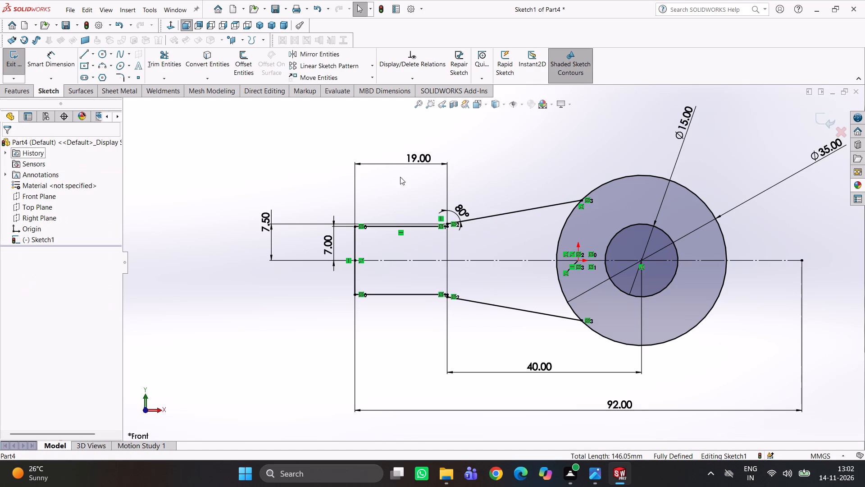
left_click(529, 165)
After checking the drawing image, sketch the opposite lug's upper half: a vertical line about 6 mm up from the centreline's free end and a horizontal line to the hub circle.
scroll(775, 214, "up", 3)
scroll(741, 271, "down", 2)
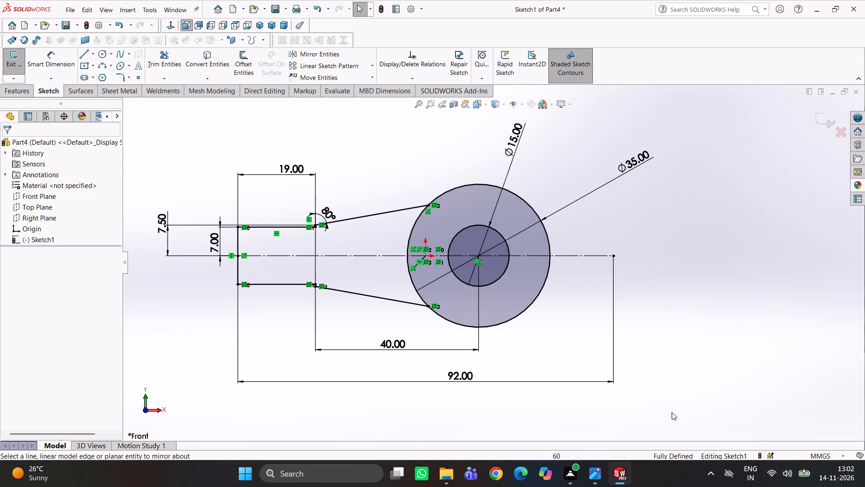
left_click(594, 475)
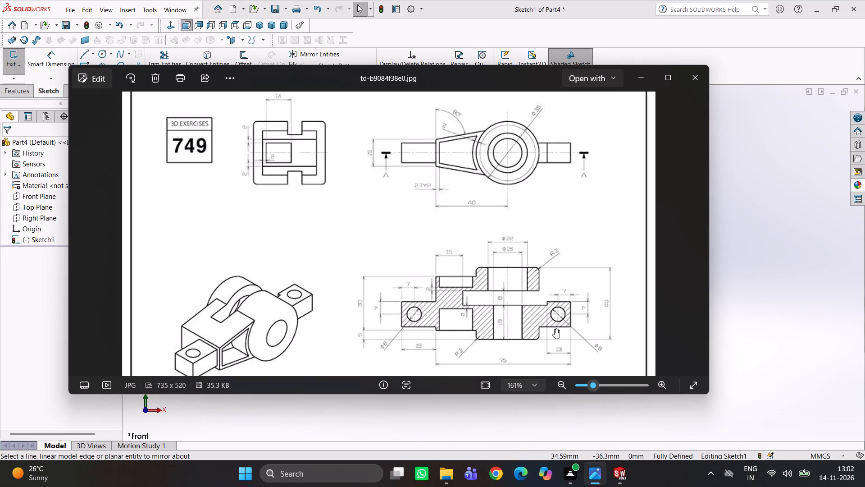
scroll(556, 325, "up", 1)
scroll(585, 152, "up", 1)
scroll(585, 152, "down", 3)
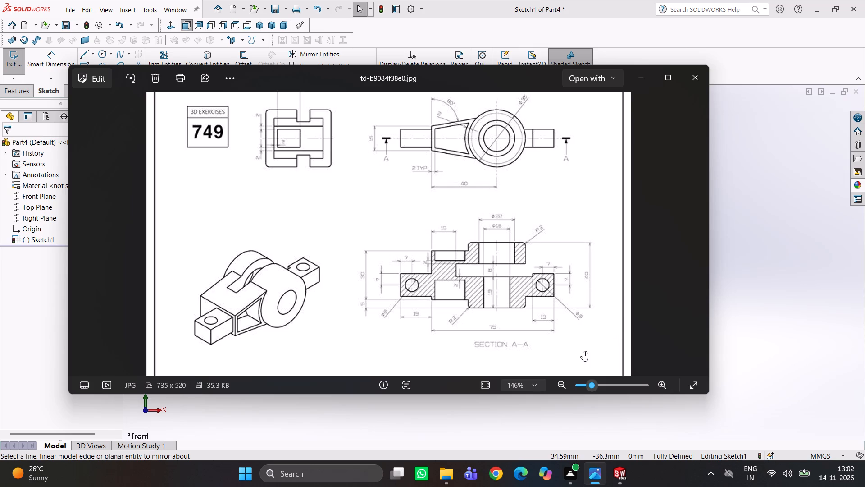
left_click(618, 471)
right_click_drag(724, 218, 660, 210)
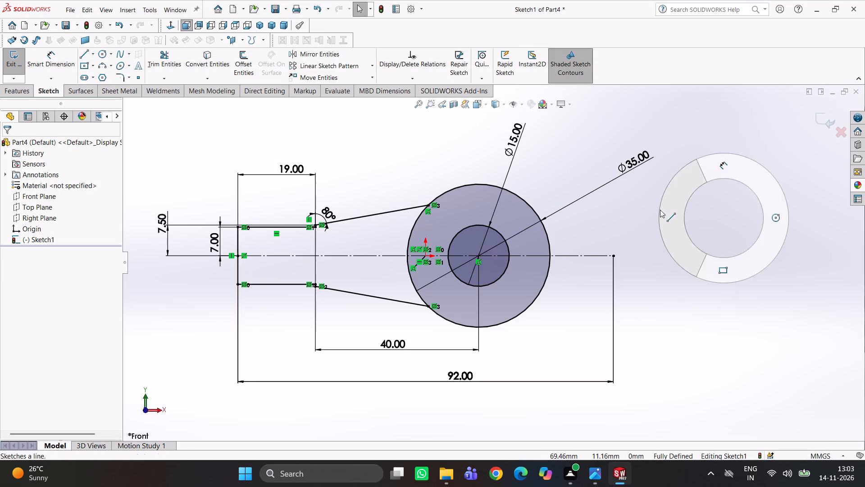
right_click_drag(660, 210, 657, 210)
left_click(616, 257)
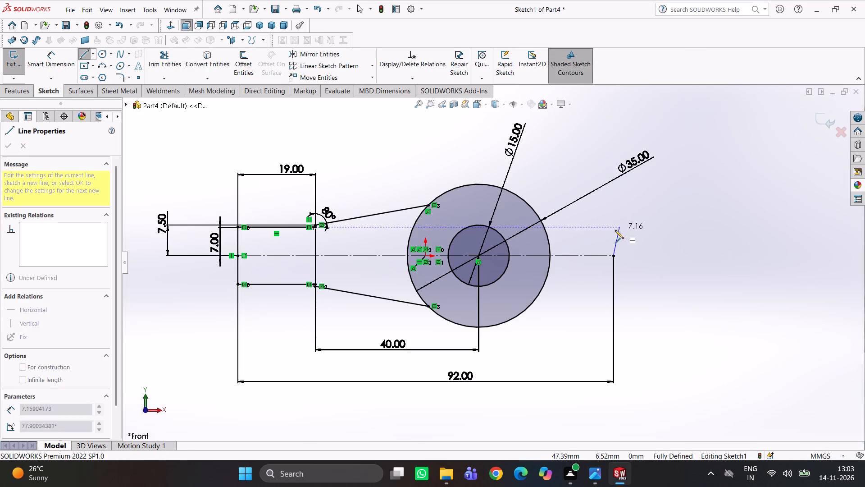
left_click(612, 232)
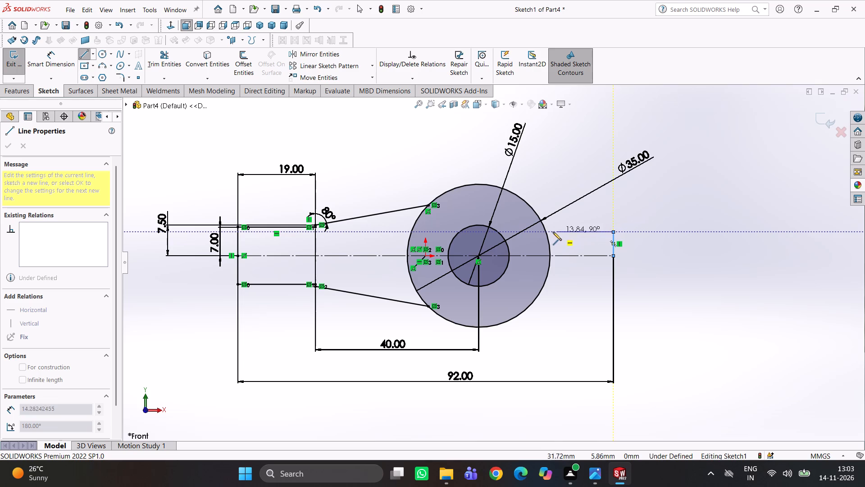
left_click(545, 230)
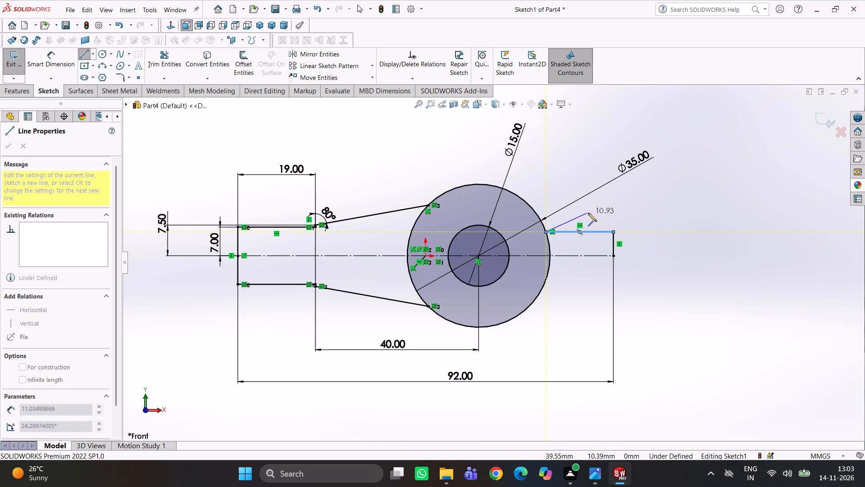
key("Escape")
Dimension the opposite lug's vertical end line to 7 mm.
right_click_drag(648, 260, 652, 193)
left_click(612, 249)
left_click(642, 248)
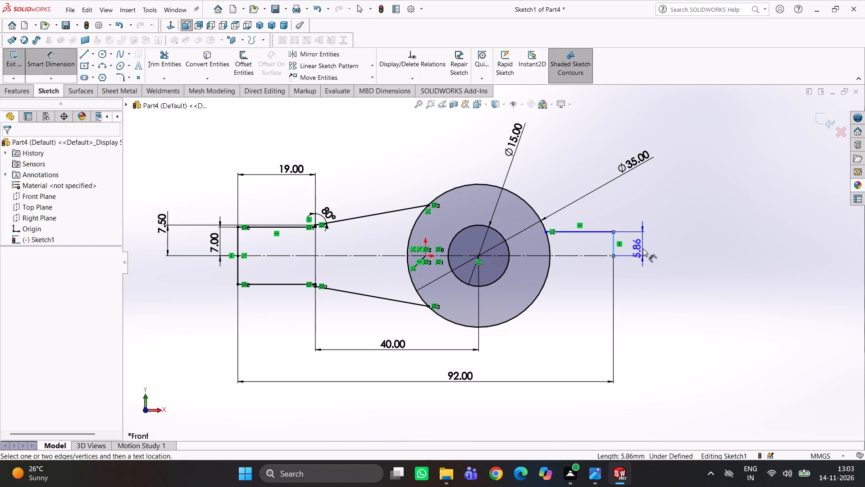
key("7")
key("Return")
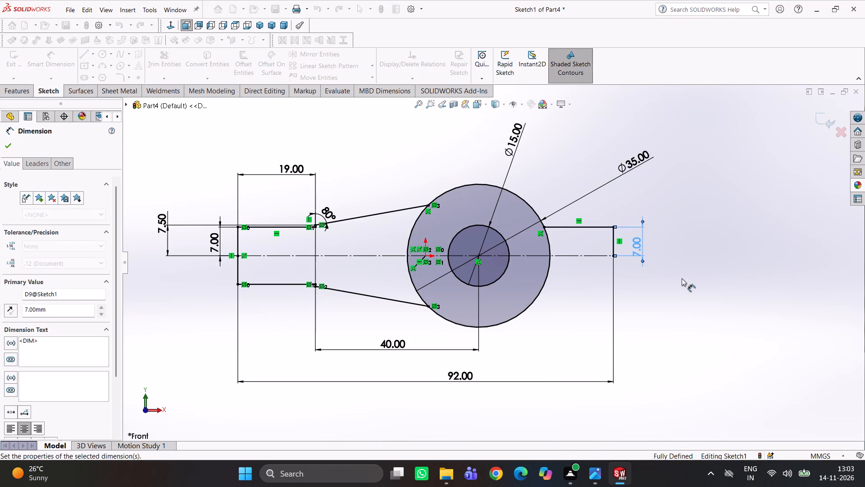
left_click(754, 267)
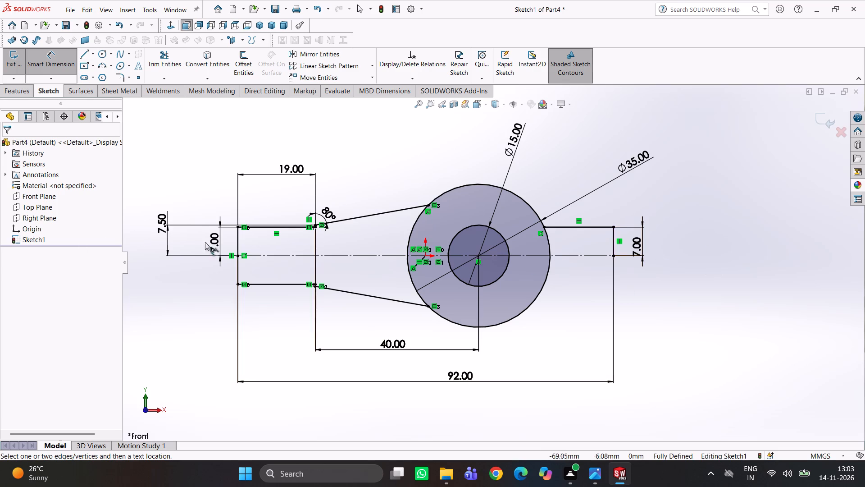
Mirror the opposite lug's horizontal and vertical lines about the horizontal centreline.
left_click(294, 58)
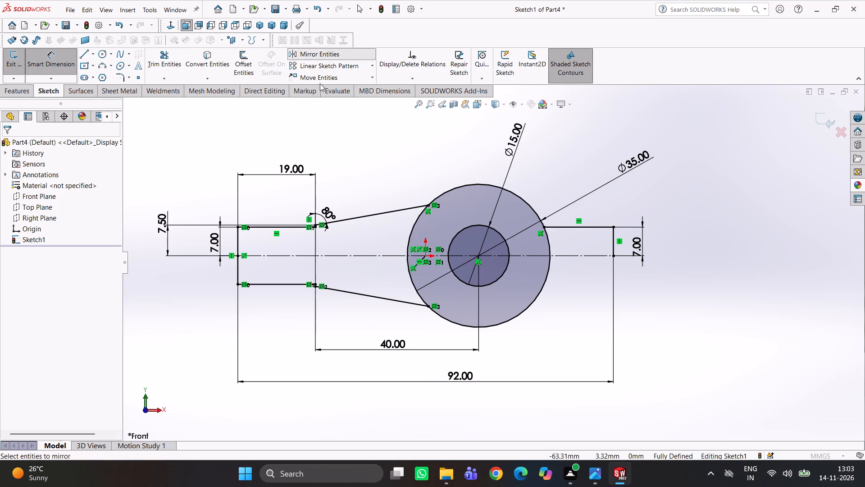
left_click(567, 226)
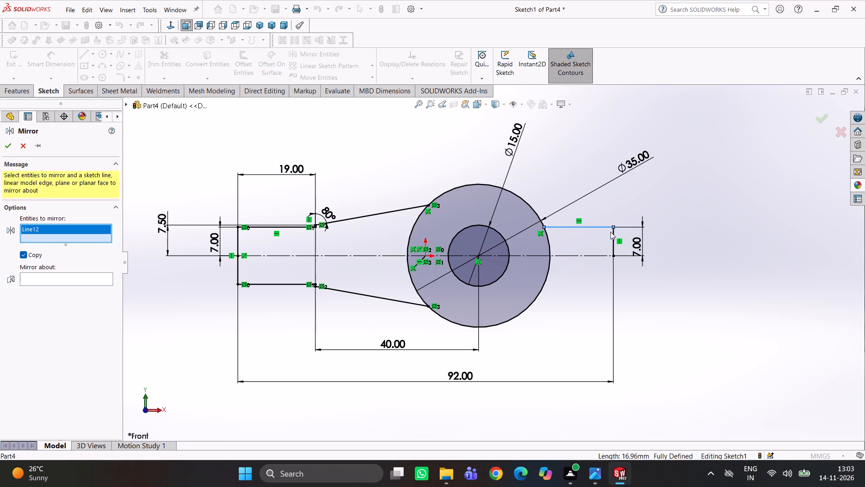
left_click(615, 233)
left_click(91, 285)
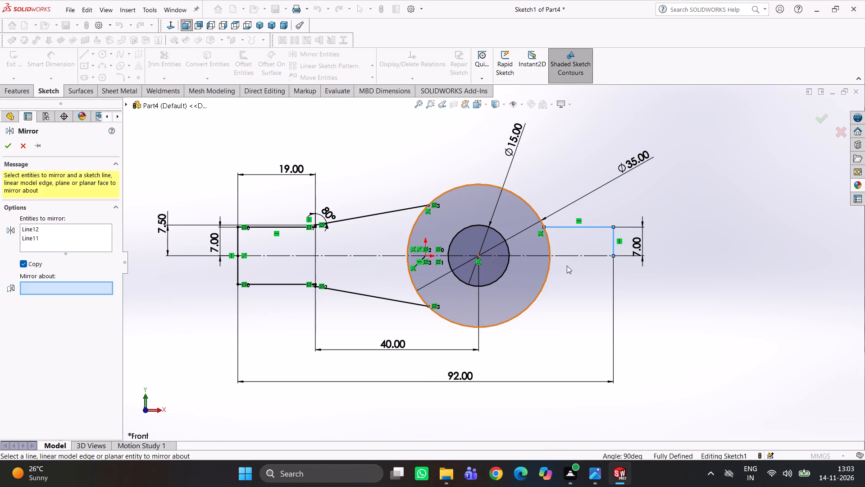
left_click(584, 257)
left_click(5, 146)
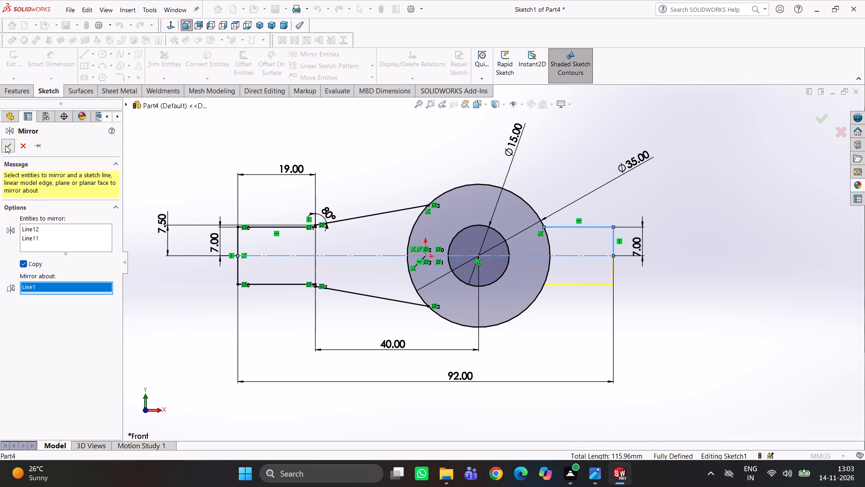
left_click(583, 335)
Trim the hub circle's arcs lying between the two sloped lines and inside the opposite lug, using trim to closest.
left_click(182, 57)
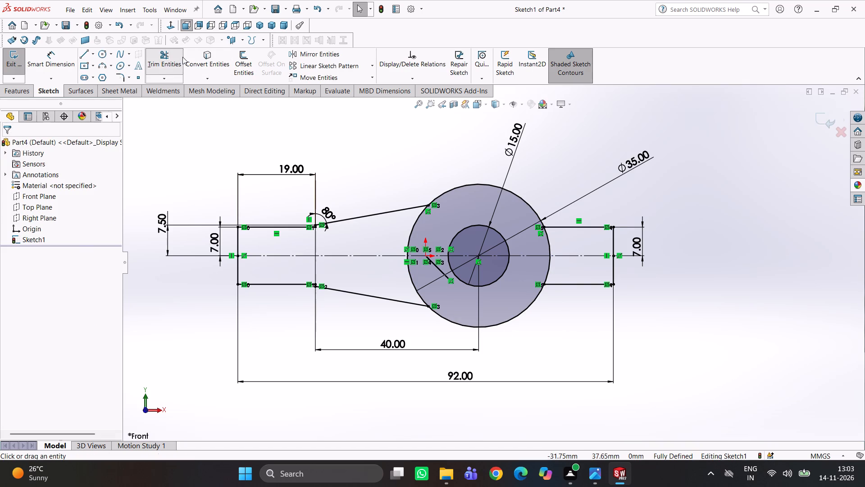
left_click(417, 217)
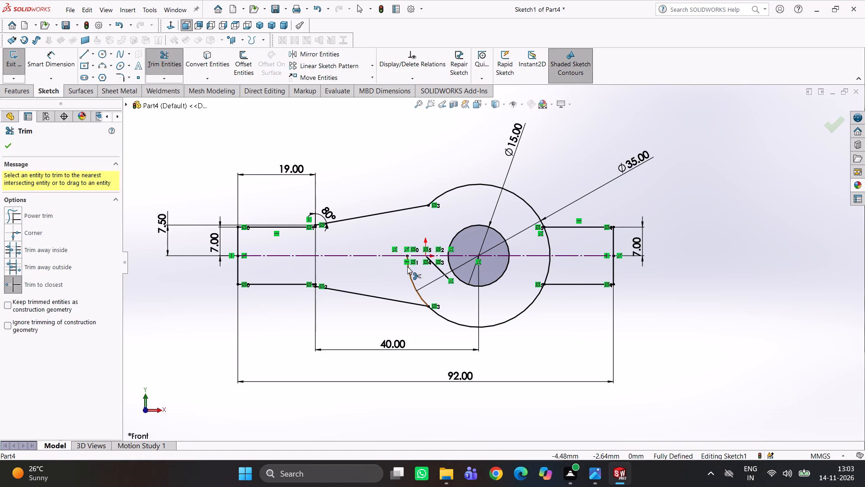
left_click(407, 266)
scroll(451, 276, "down", 4)
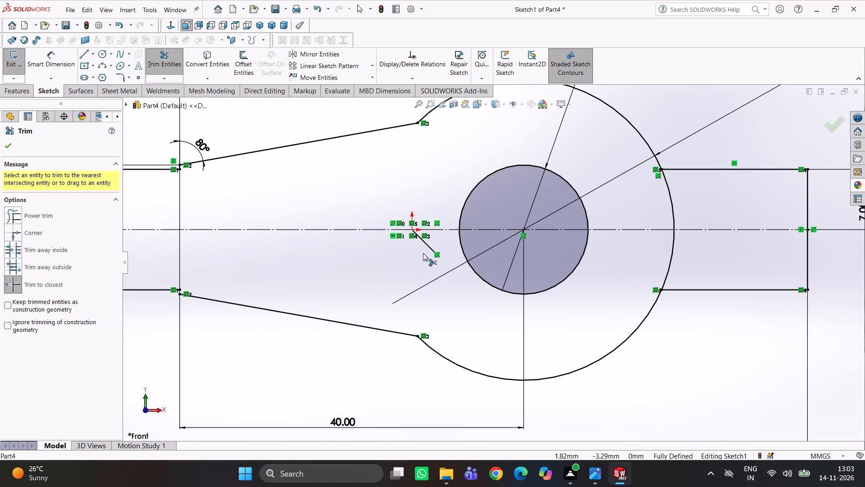
left_click(428, 246)
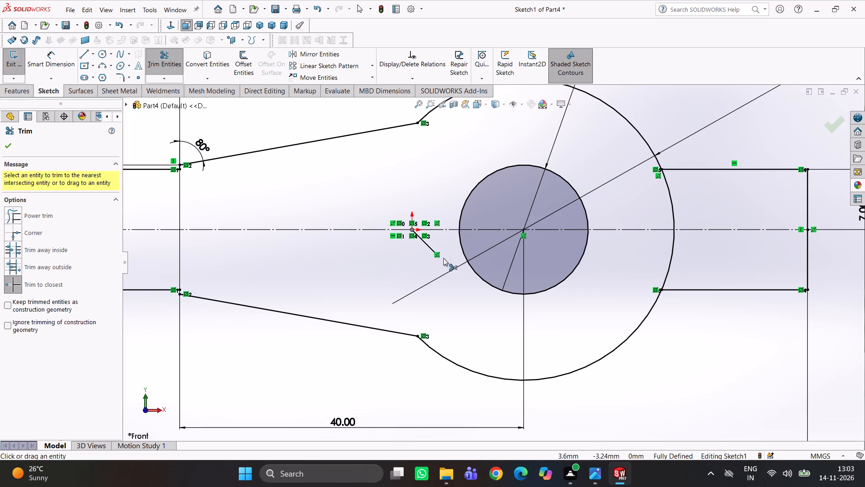
scroll(443, 258, "up", 3)
left_click(596, 221)
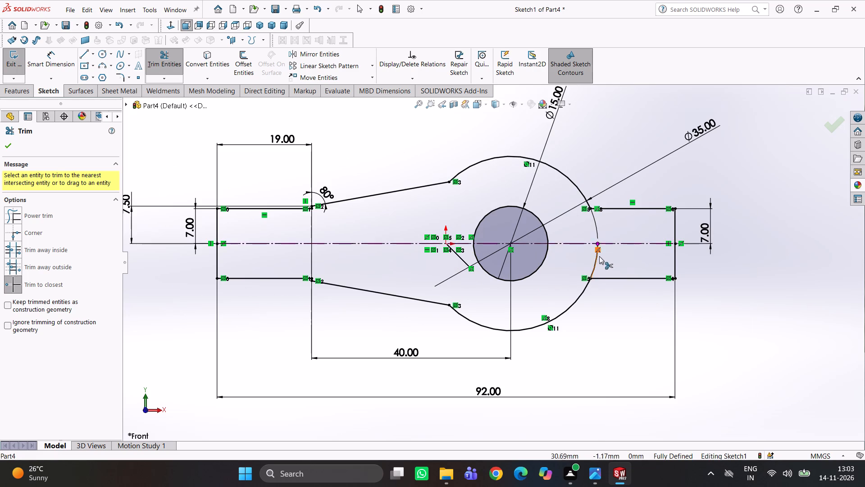
left_click(596, 266)
scroll(614, 250, "up", 1)
scroll(469, 269, "down", 2)
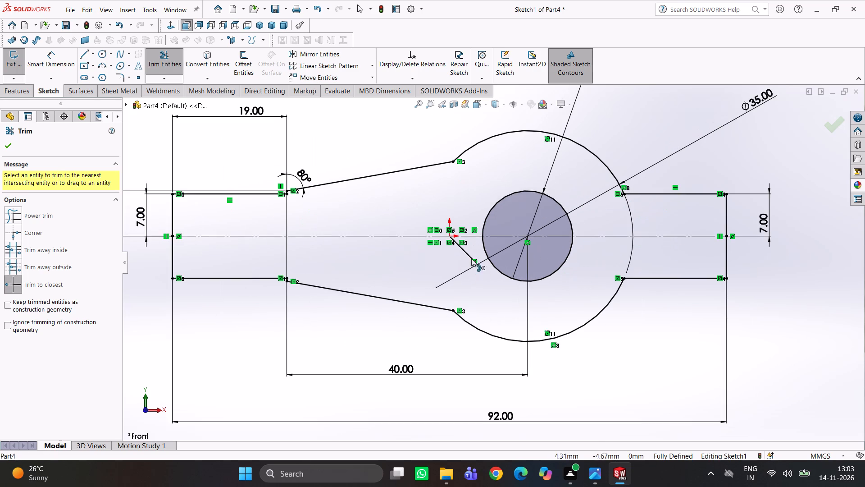
left_click(463, 249)
scroll(426, 242, "up", 1)
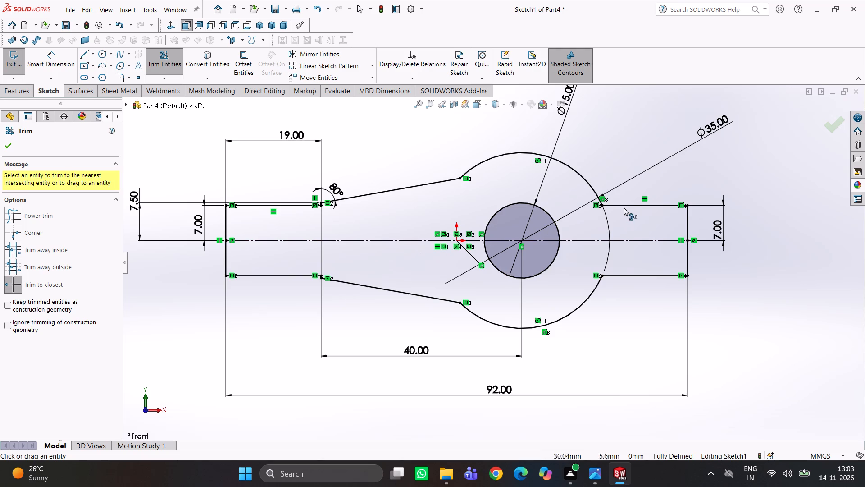
left_click(828, 125)
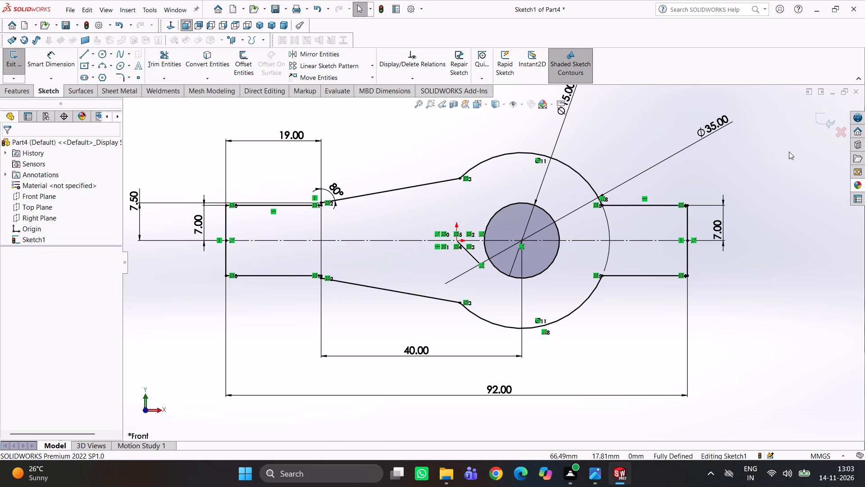
left_click(787, 152)
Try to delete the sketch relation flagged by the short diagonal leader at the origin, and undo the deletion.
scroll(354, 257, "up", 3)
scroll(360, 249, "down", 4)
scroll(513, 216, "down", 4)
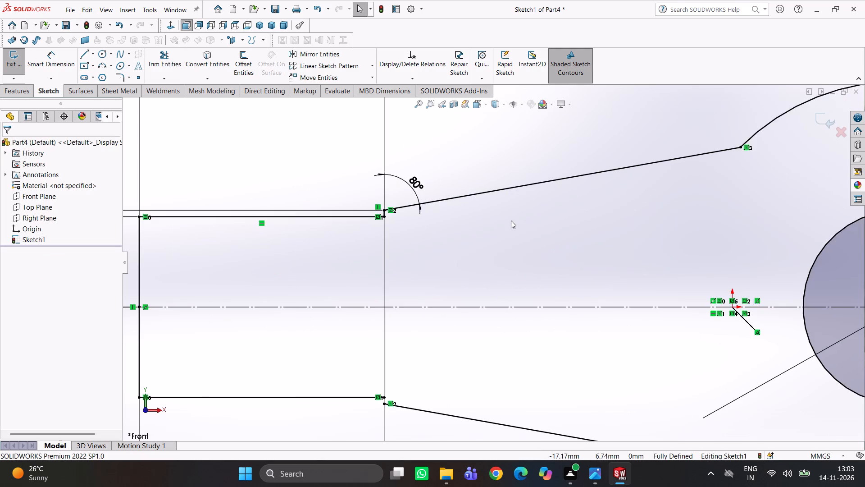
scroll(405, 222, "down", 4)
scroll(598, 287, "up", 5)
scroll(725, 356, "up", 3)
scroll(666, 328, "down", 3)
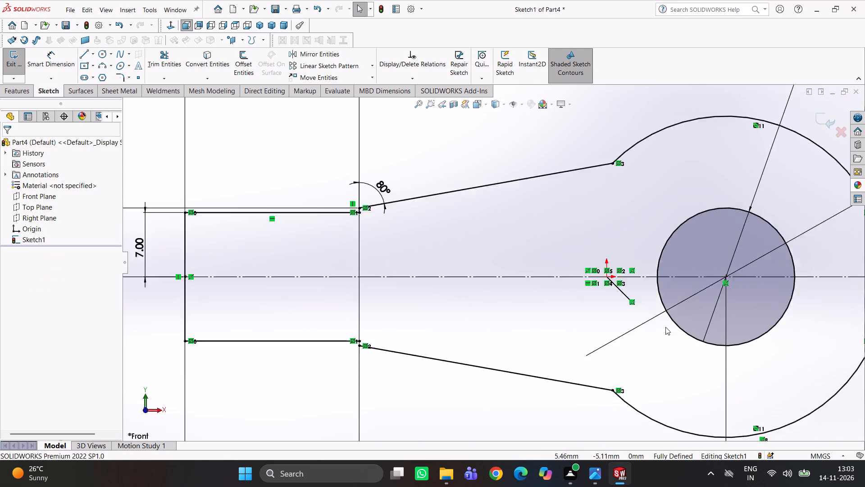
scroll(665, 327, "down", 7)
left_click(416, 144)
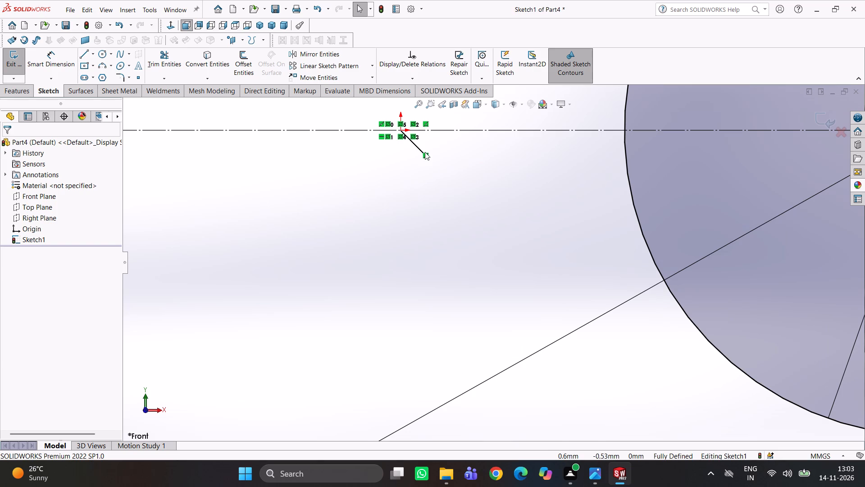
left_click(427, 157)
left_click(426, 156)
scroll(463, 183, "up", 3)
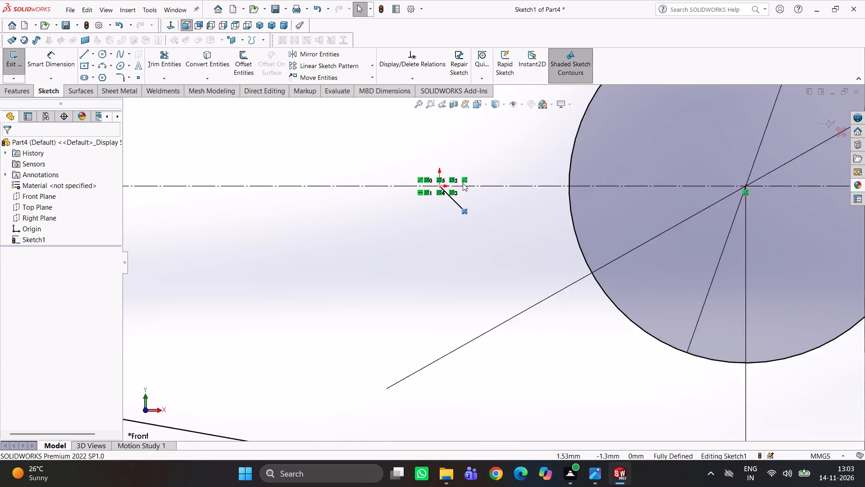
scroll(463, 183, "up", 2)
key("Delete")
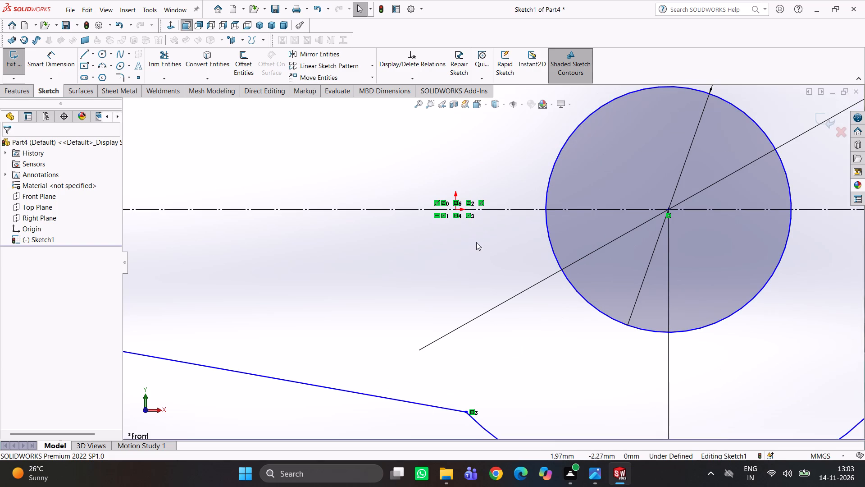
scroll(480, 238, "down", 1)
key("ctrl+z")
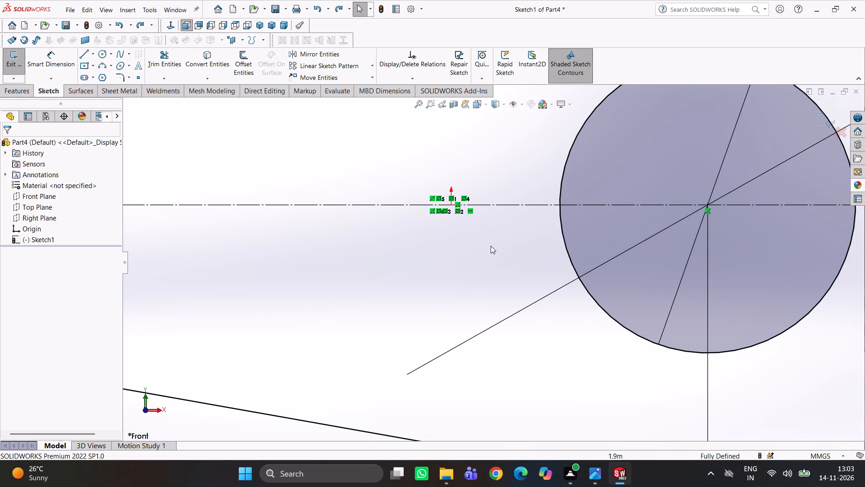
Examine the outline's joints where the sloped lines and the opposite lug meet the hub arcs for open gaps.
scroll(492, 246, "up", 6)
left_click(439, 336)
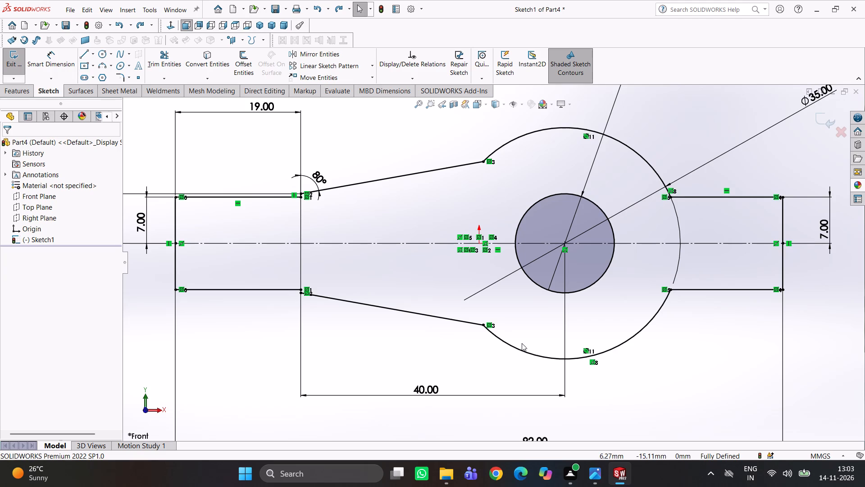
scroll(493, 333, "down", 5)
scroll(484, 287, "down", 5)
scroll(429, 262, "down", 4)
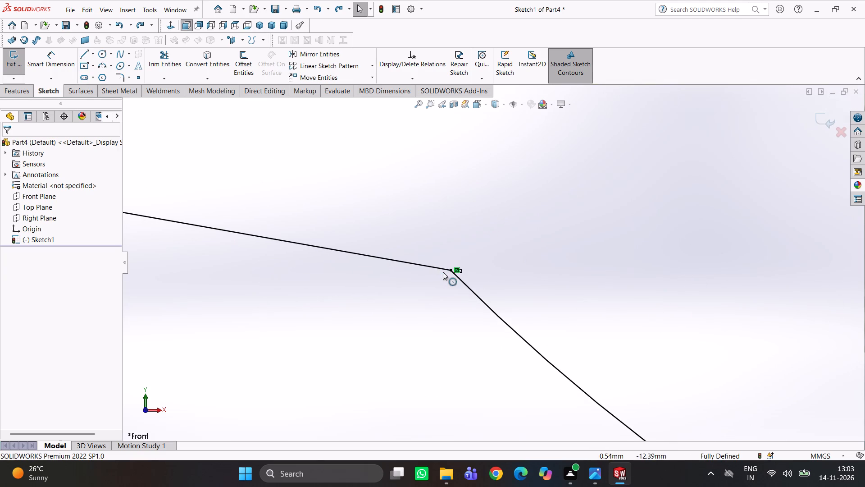
scroll(447, 272, "up", 15)
scroll(657, 243, "down", 4)
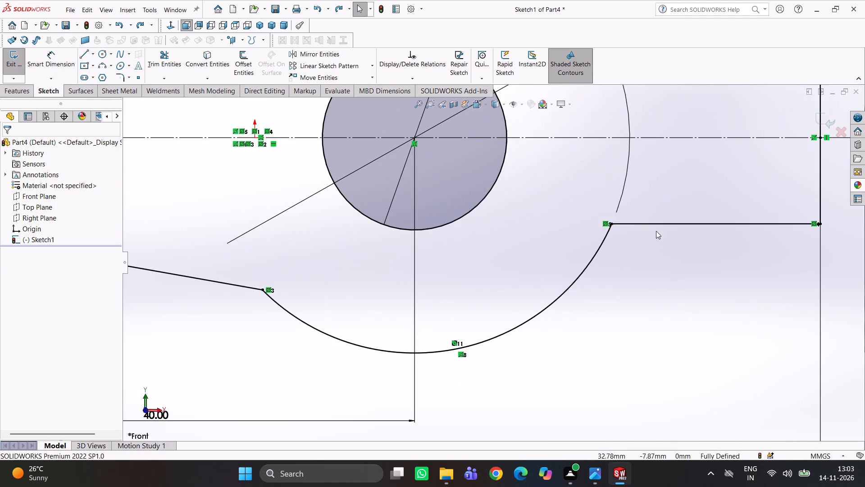
scroll(612, 223, "down", 8)
scroll(540, 243, "up", 2)
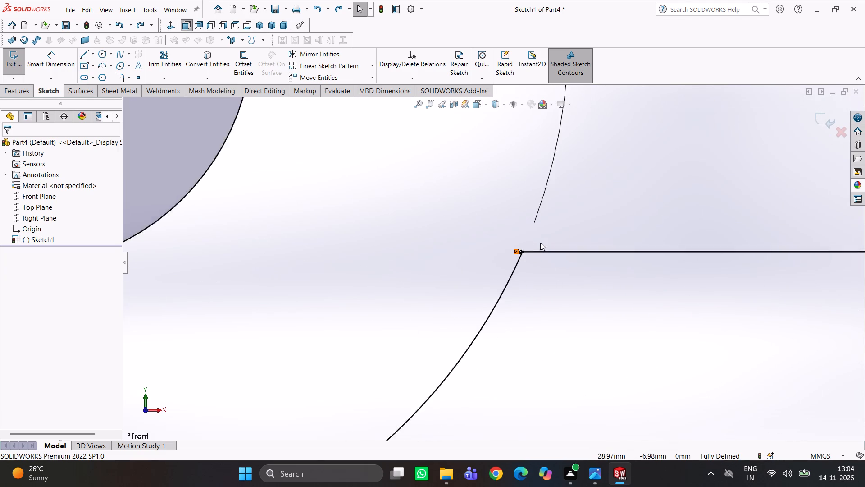
scroll(540, 243, "up", 11)
scroll(500, 196, "down", 8)
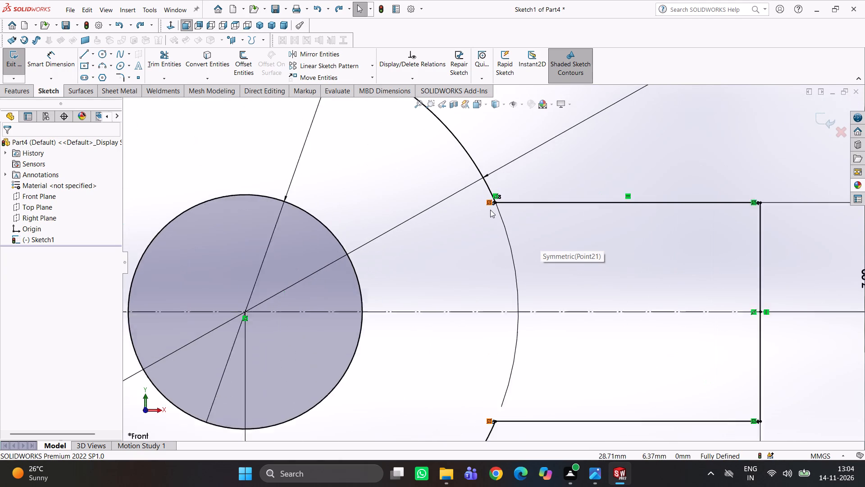
scroll(499, 208, "down", 4)
scroll(491, 213, "up", 10)
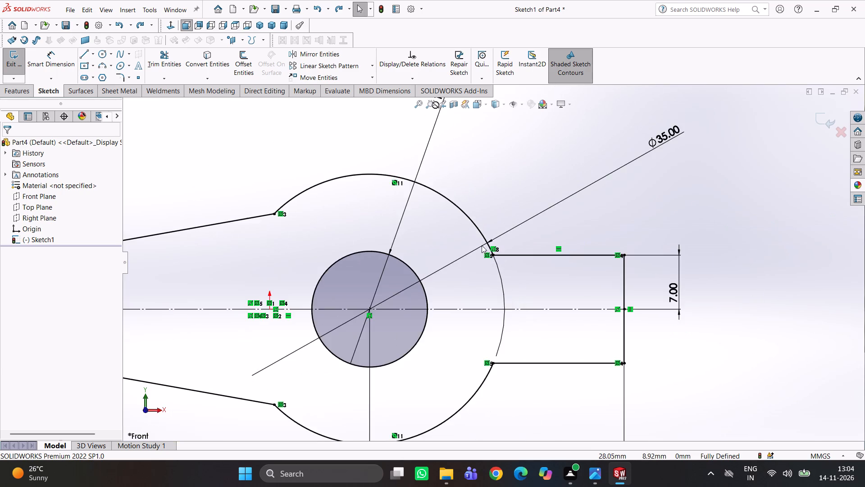
scroll(476, 249, "up", 4)
scroll(476, 302, "down", 5)
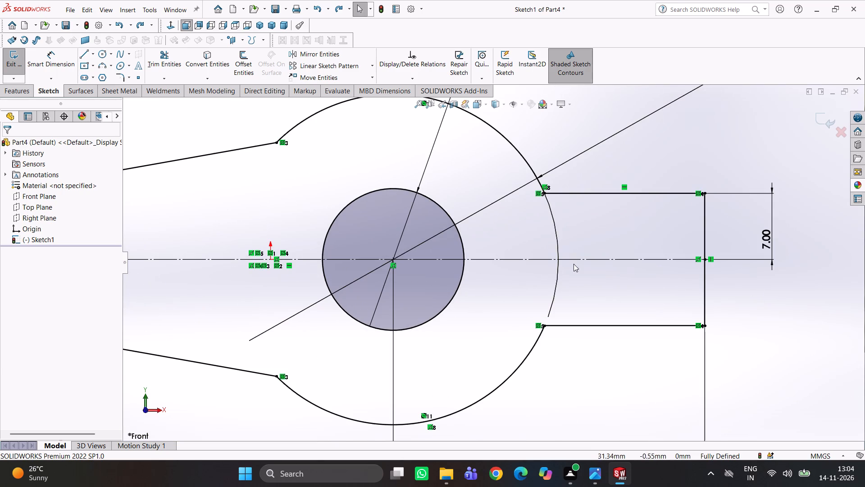
scroll(552, 277, "up", 2)
scroll(615, 291, "down", 2)
scroll(555, 290, "up", 8)
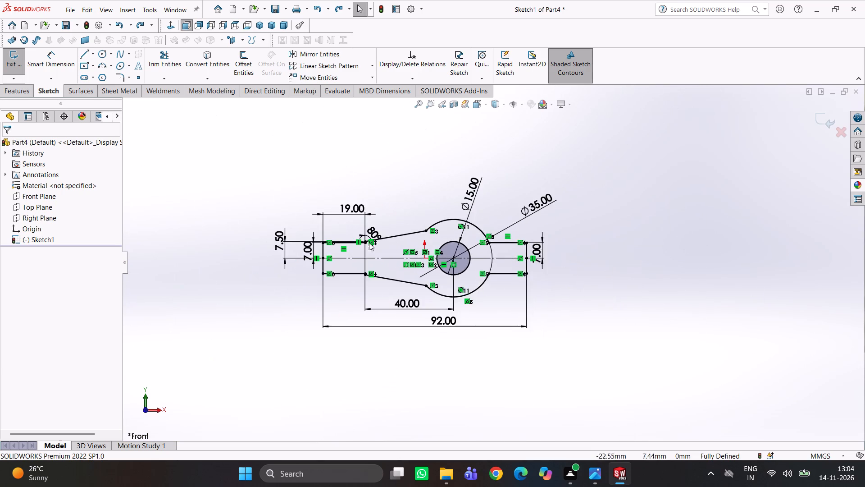
Close the lower gap between the 19 mm lug's horizontal line and the sloped line with a 0.5 mm vertical line.
scroll(362, 251, "down", 8)
scroll(487, 194, "down", 5)
scroll(501, 235, "up", 6)
scroll(524, 299, "up", 3)
scroll(496, 323, "down", 4)
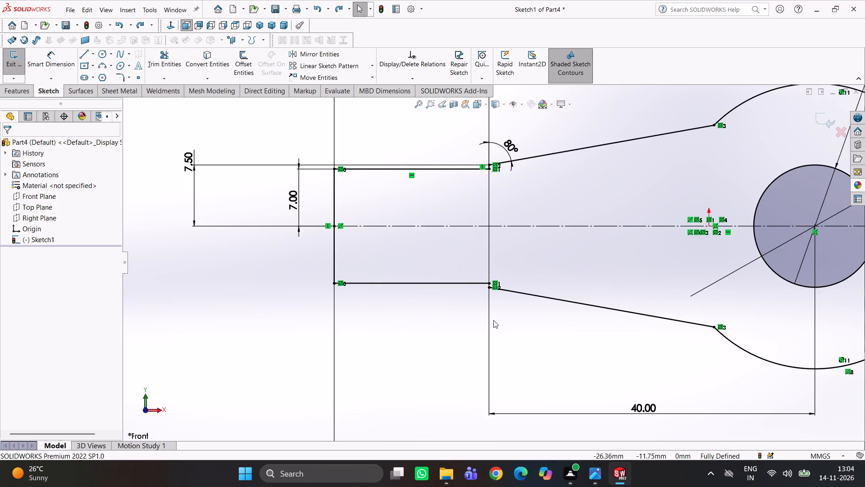
scroll(493, 284, "down", 13)
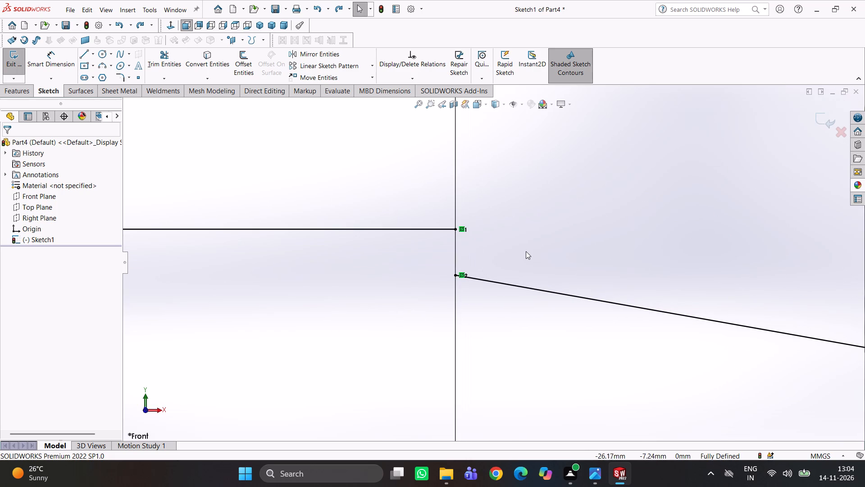
scroll(526, 249, "up", 2)
right_click_drag(578, 236, 516, 233)
left_click(469, 239)
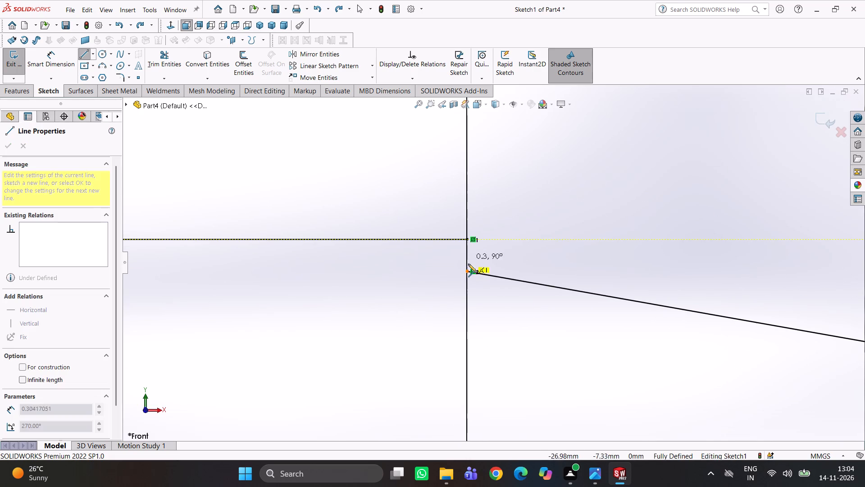
left_click(466, 273)
key("Escape")
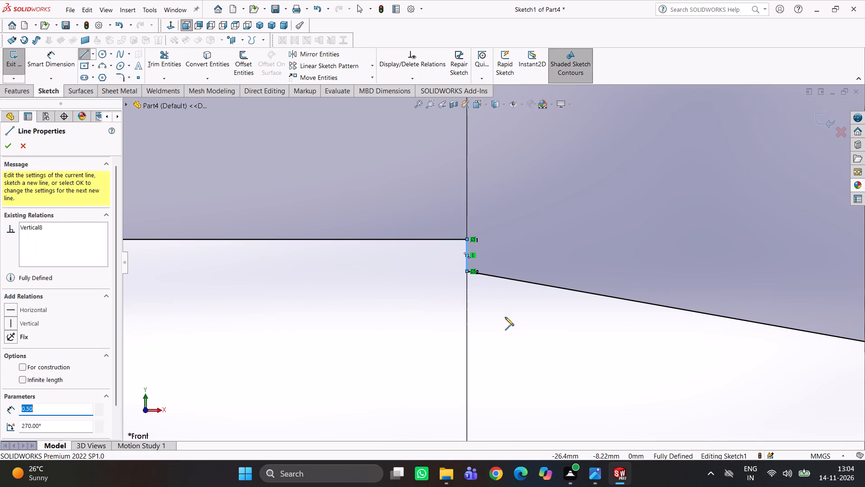
key("Escape")
After checking the drawing image, extrude the closed profile as a mid-plane boss 40 mm deep.
scroll(530, 328, "up", 13)
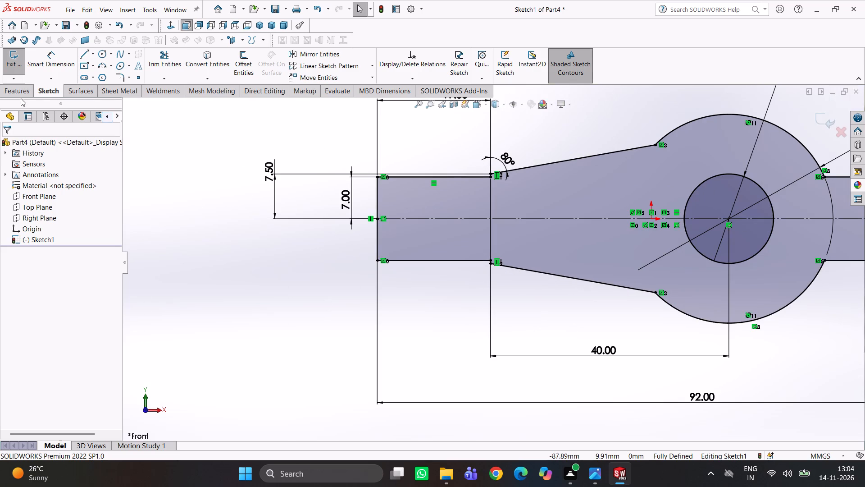
left_click(19, 91)
left_click(16, 65)
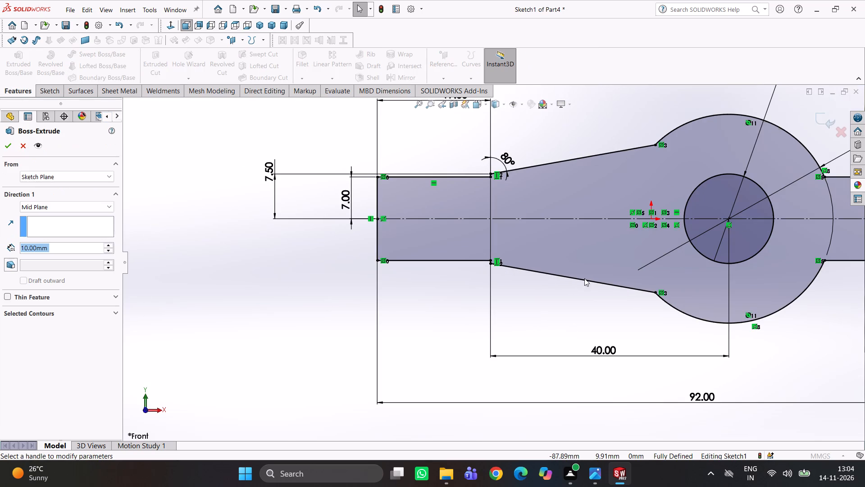
left_click(600, 473)
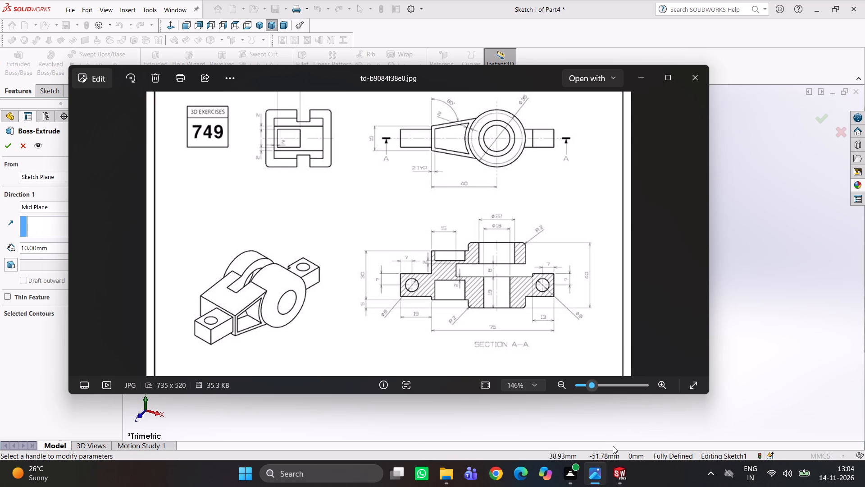
left_click(624, 481)
left_click_drag(66, 250, 36, 253)
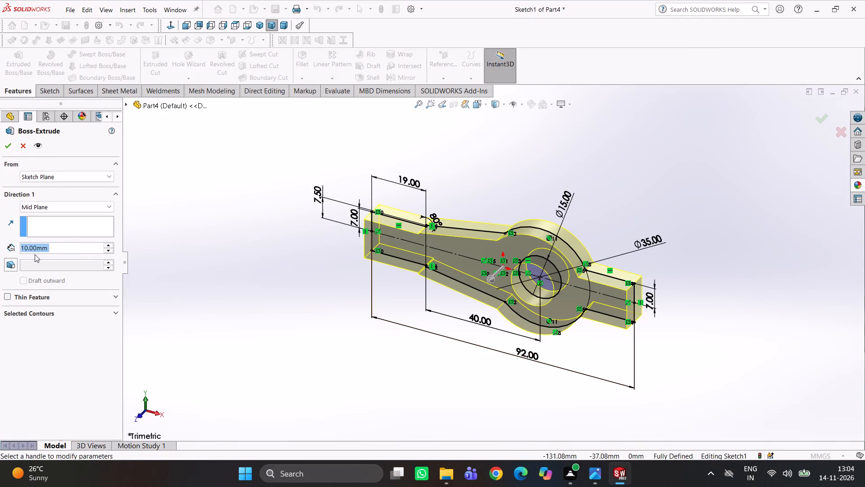
type("40")
key("Return")
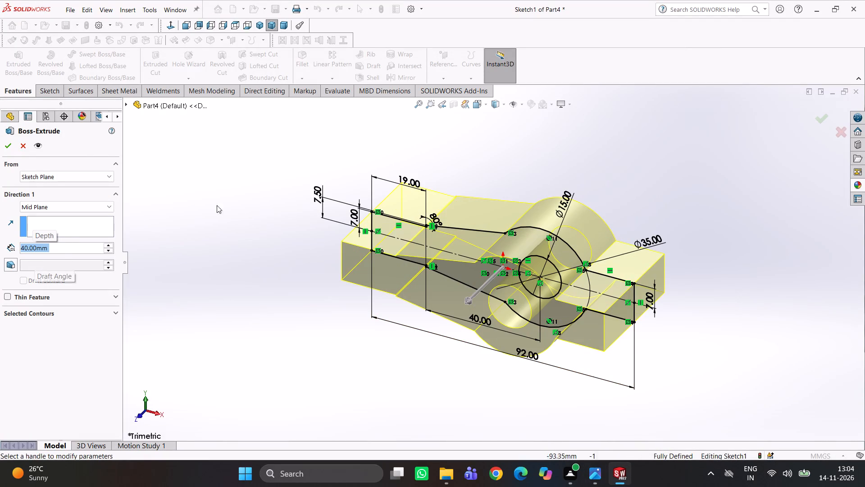
left_click(5, 147)
left_click(253, 223)
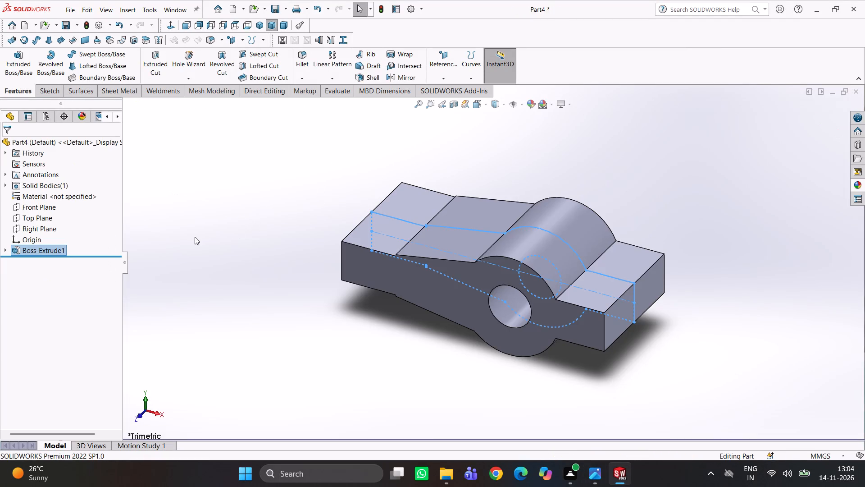
After checking the drawing, sketch a corner rectangle about 55 mm by 7 mm across the hub on the Top Plane.
left_click(21, 218)
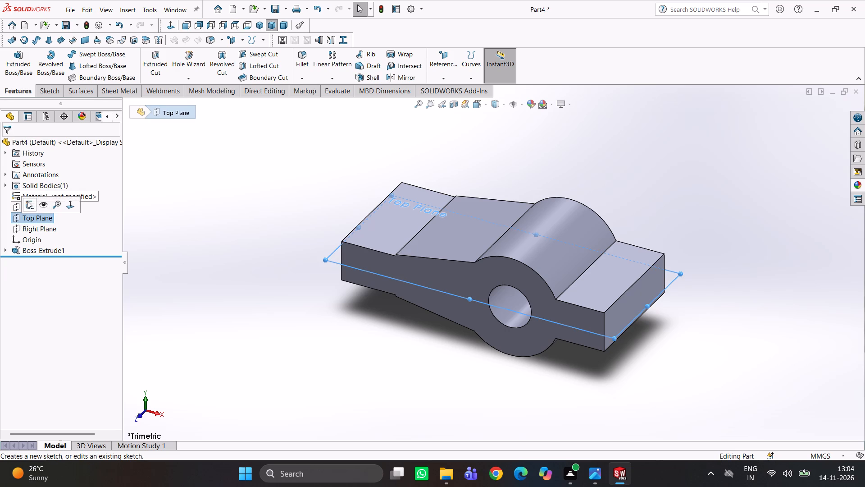
left_click(27, 201)
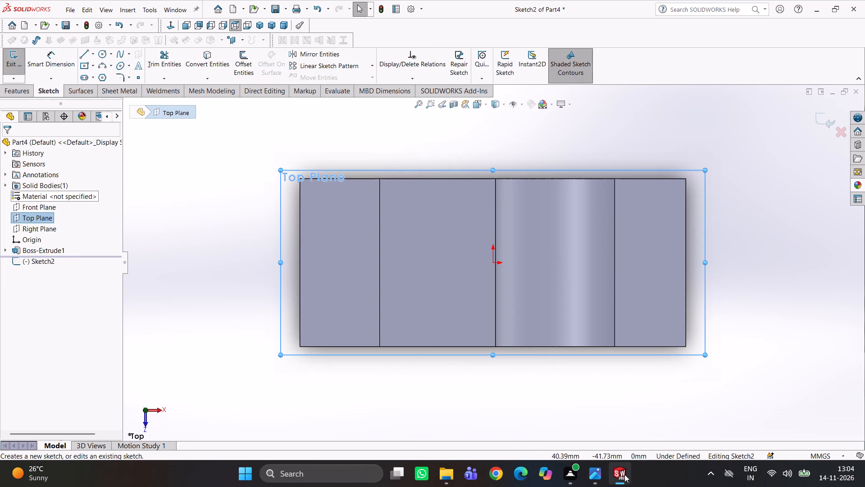
left_click(624, 474)
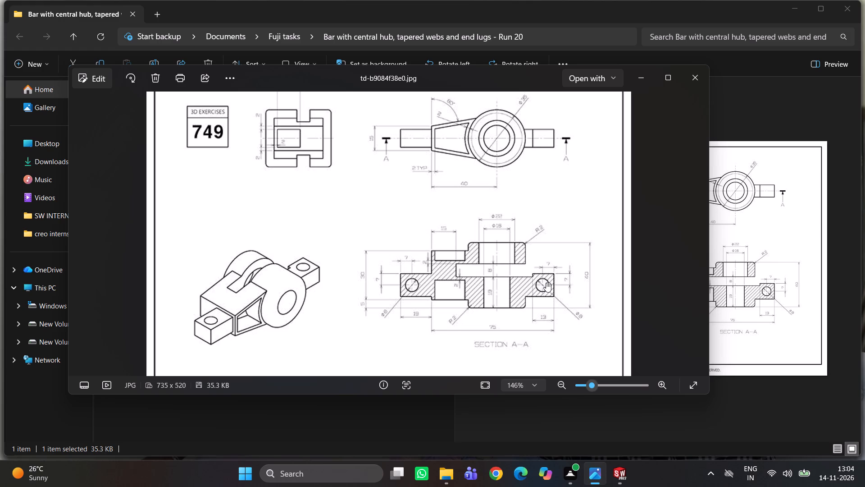
scroll(501, 272, "up", 1)
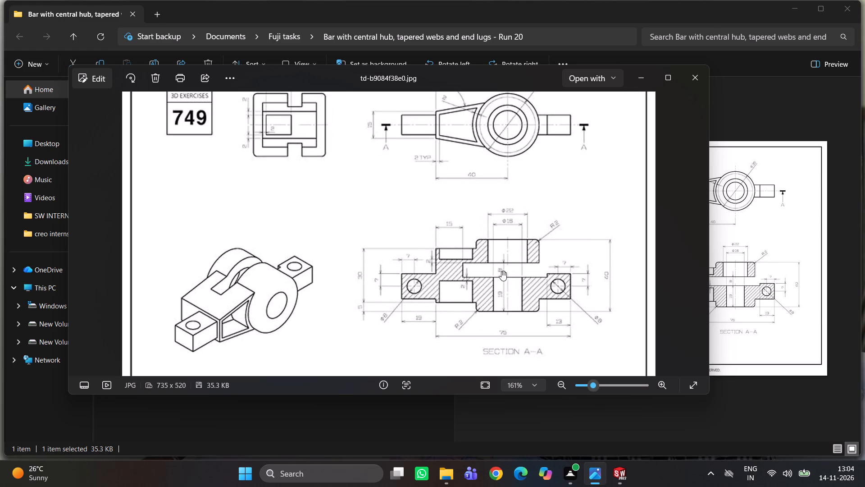
scroll(502, 271, "up", 1)
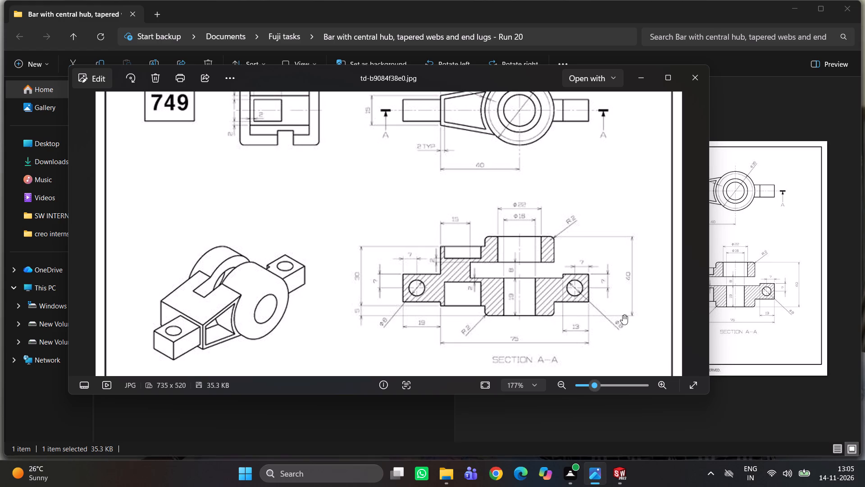
left_click(623, 478)
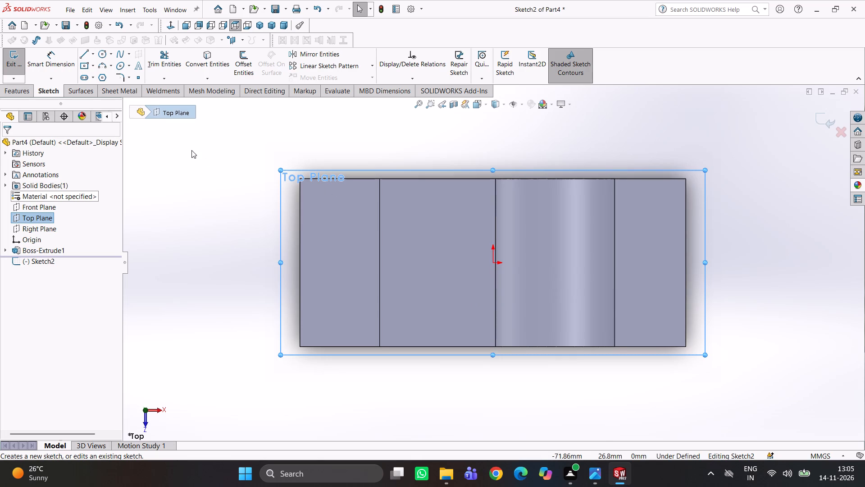
left_click(93, 61)
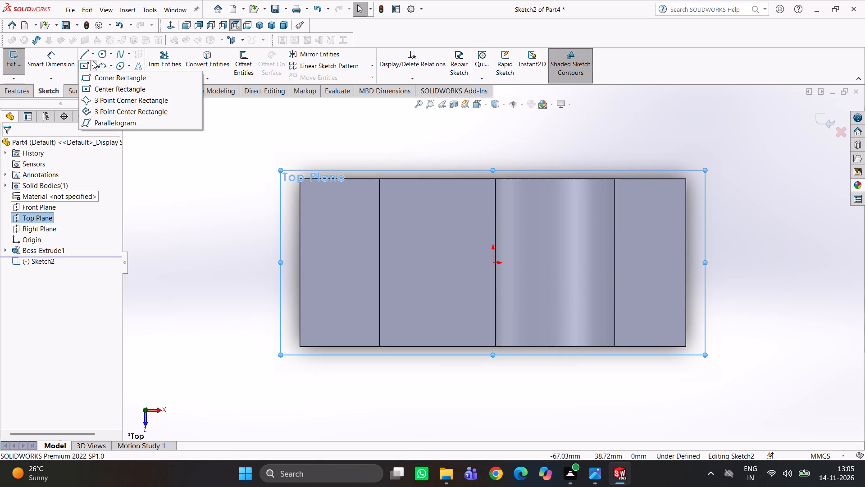
left_click(99, 75)
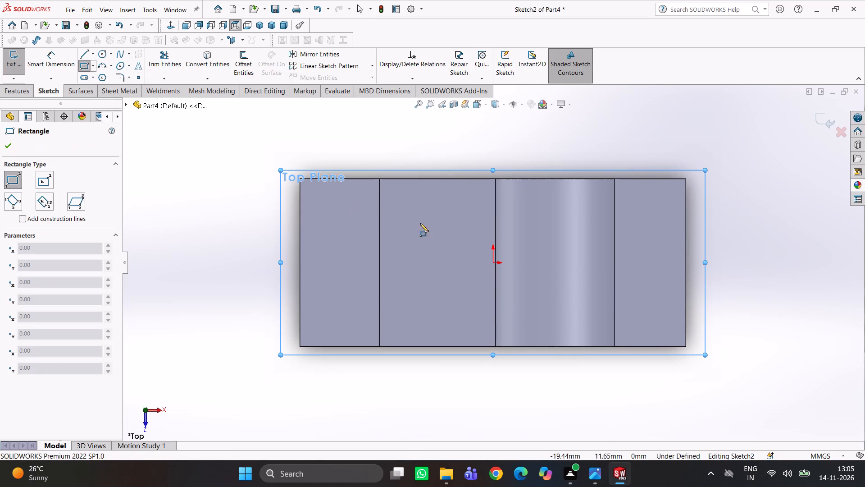
left_click(410, 239)
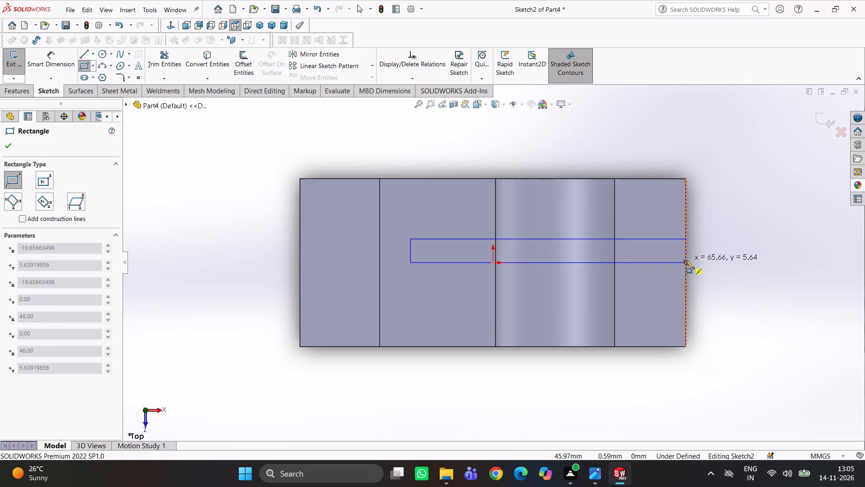
left_click(640, 270)
Dimension the rectangle's short side 15 mm from the edge where the 19 mm lug meets the tapered web.
left_click(596, 470)
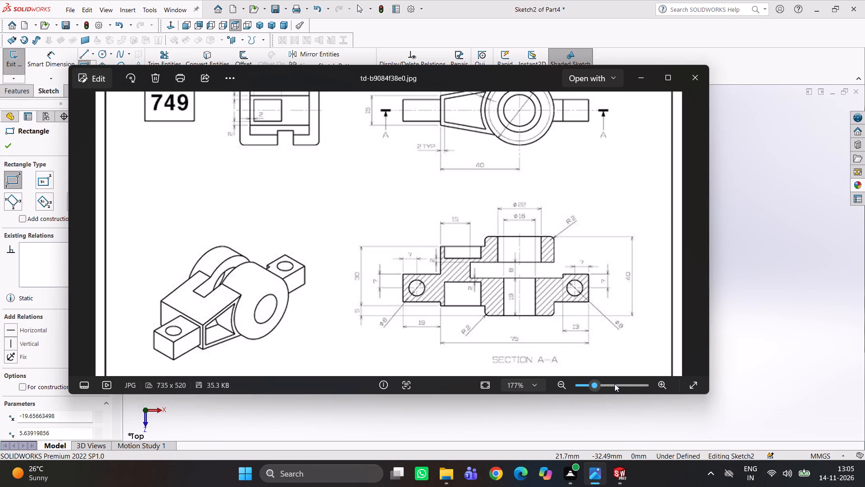
left_click(619, 467)
right_click_drag(492, 407, 494, 257)
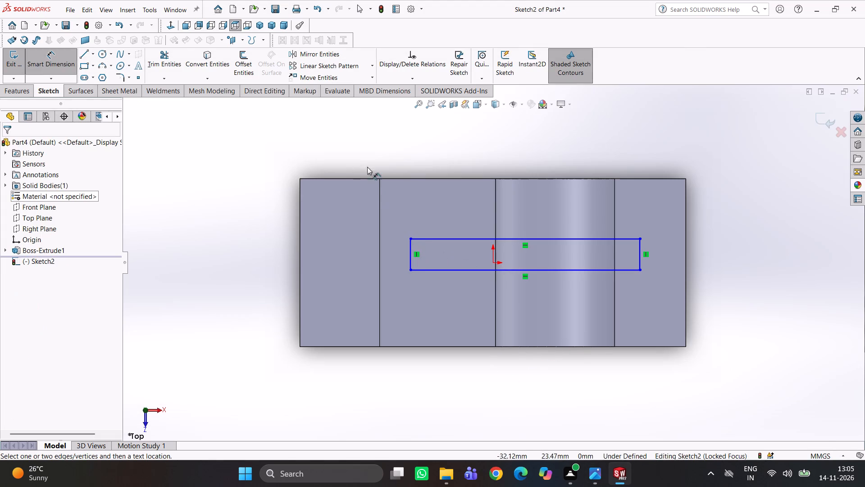
left_click(379, 183)
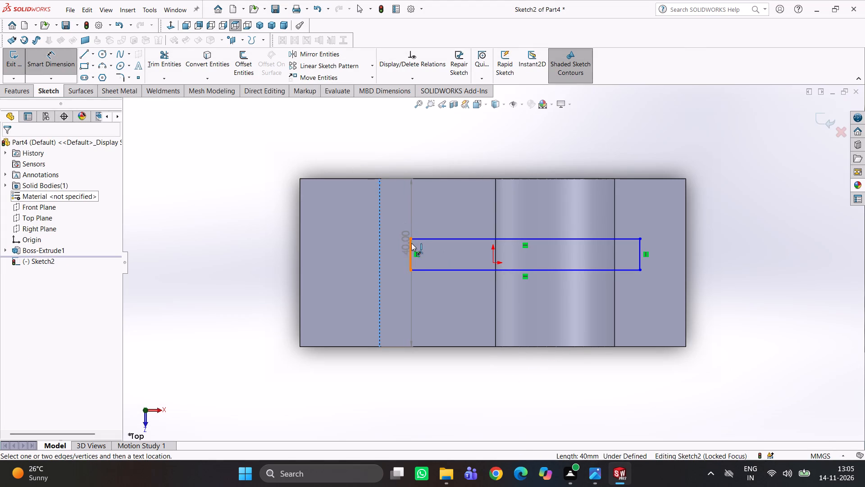
left_click(411, 243)
left_click(407, 152)
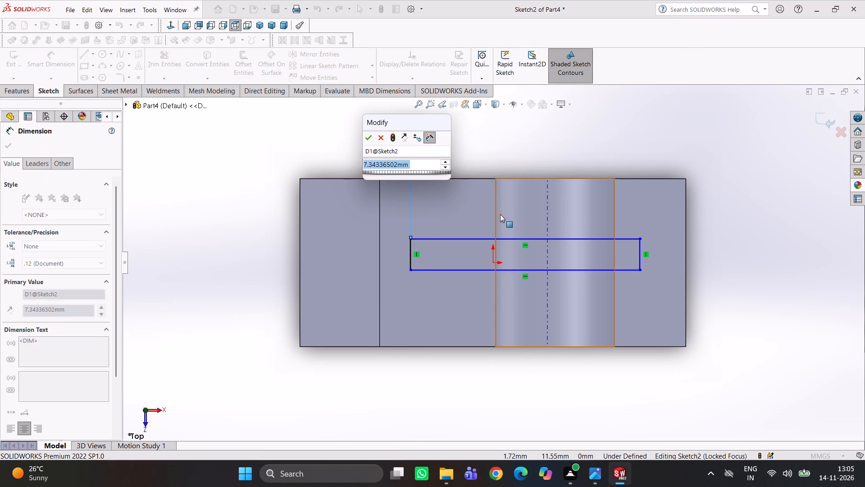
type("15")
key("Return")
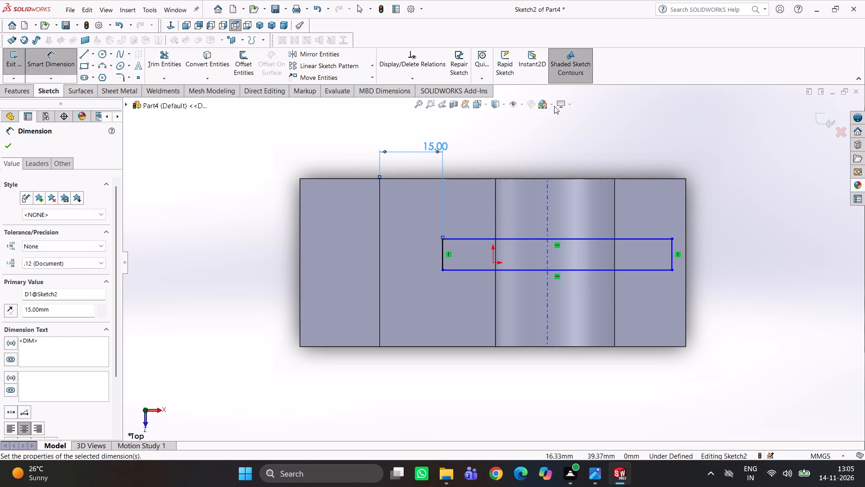
left_click(546, 135)
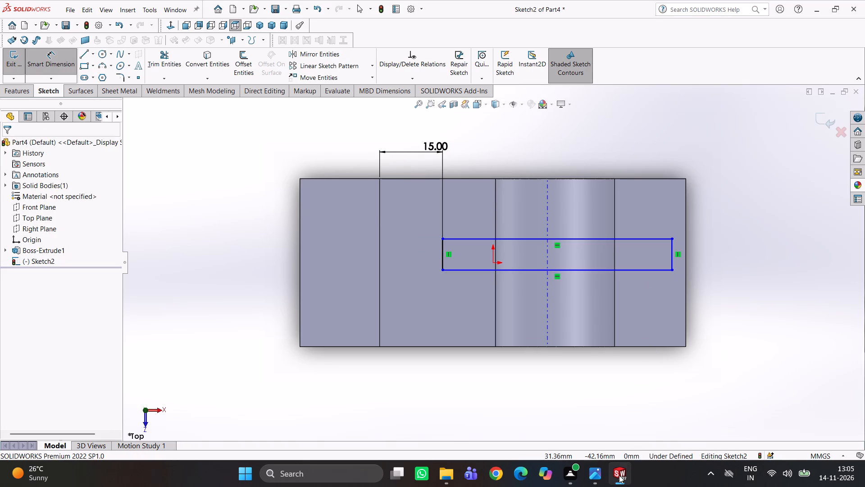
Dimension the rectangle's long side nearest the body's front face (+Z) 19 mm from the hub's front edge.
left_click(600, 481)
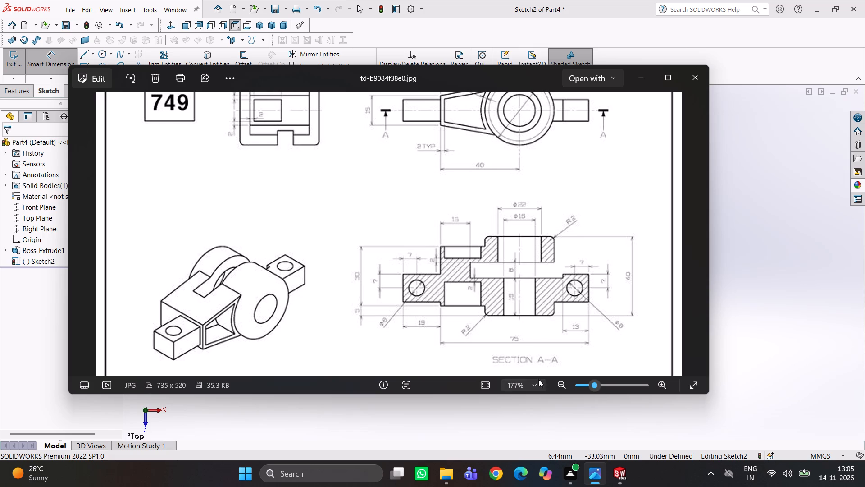
left_click(617, 465)
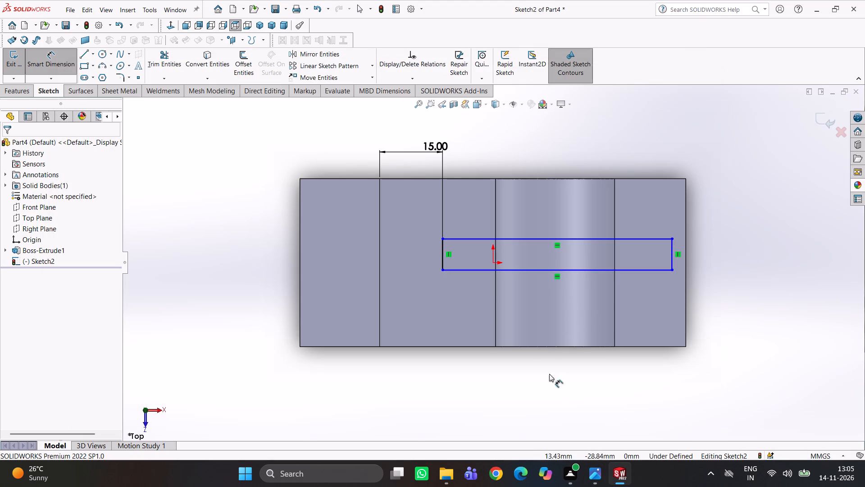
left_click(541, 348)
left_click(539, 270)
left_click(540, 303)
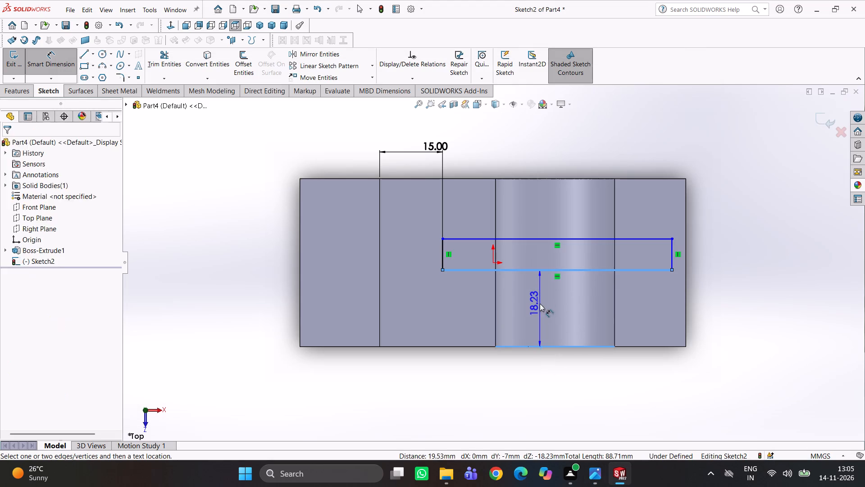
type("19")
key("Return")
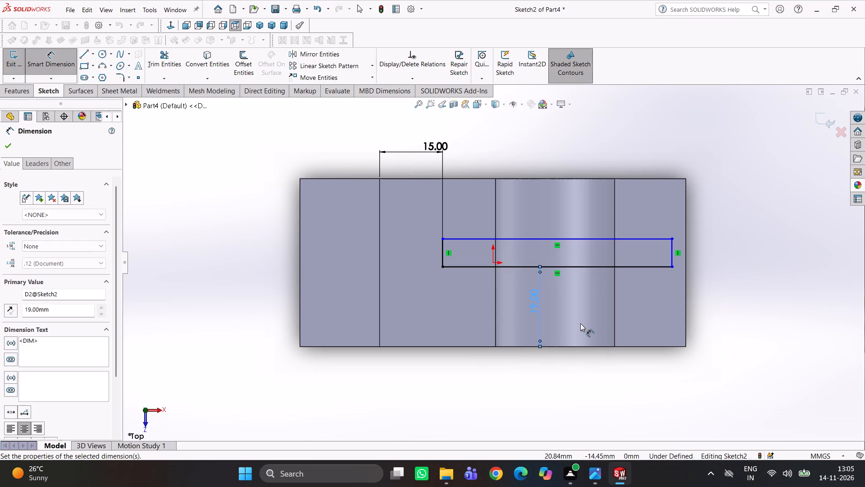
After checking the section view, set the distance between the rectangle's two long sides to 8 mm.
left_click(603, 472)
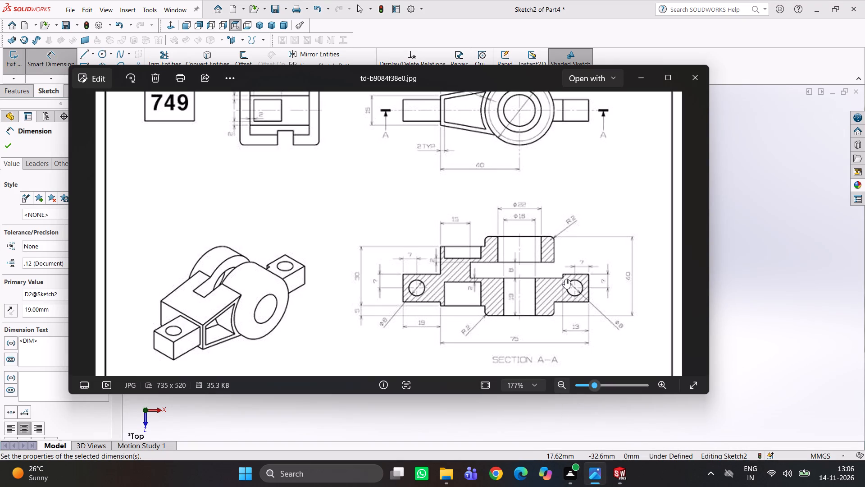
left_click(620, 476)
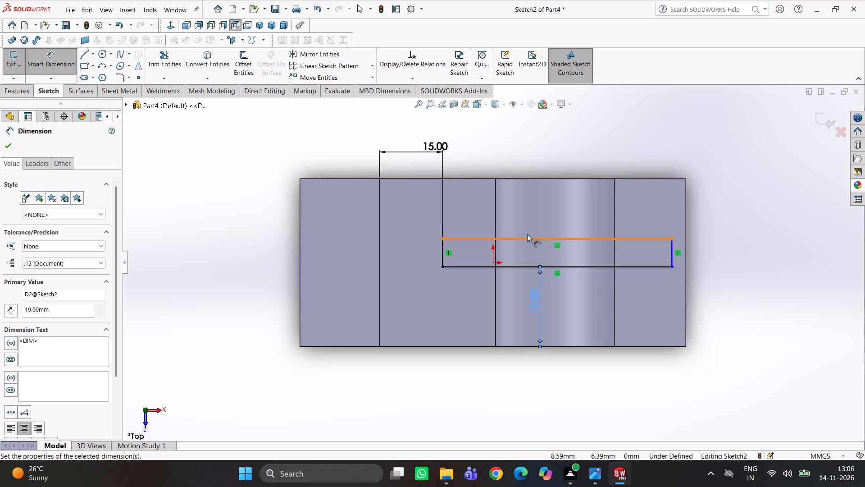
left_click(526, 264)
left_click(531, 239)
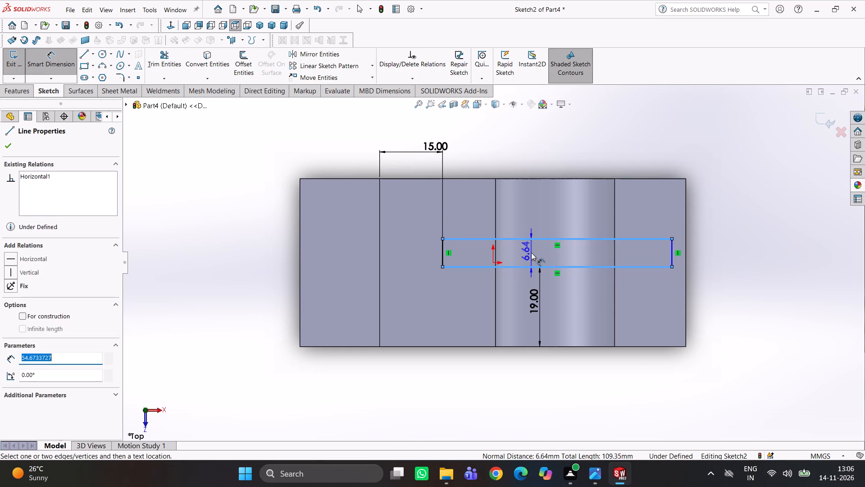
left_click(531, 253)
type("80")
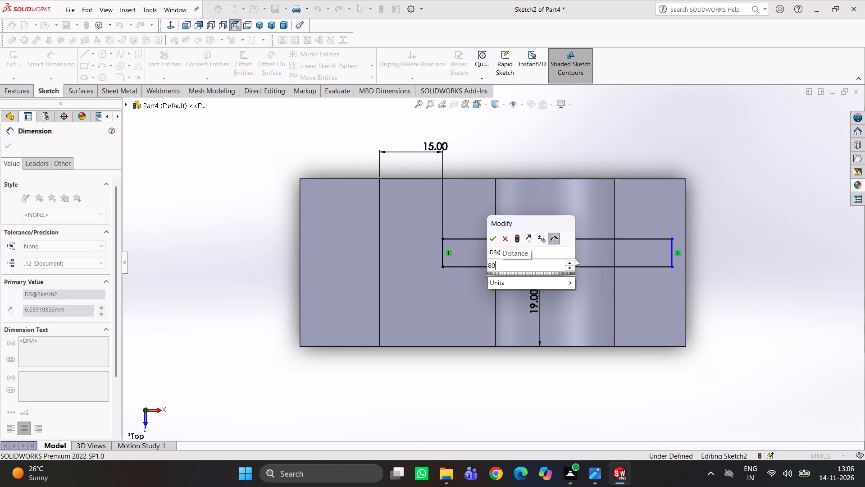
key("BackSpace")
key("Return")
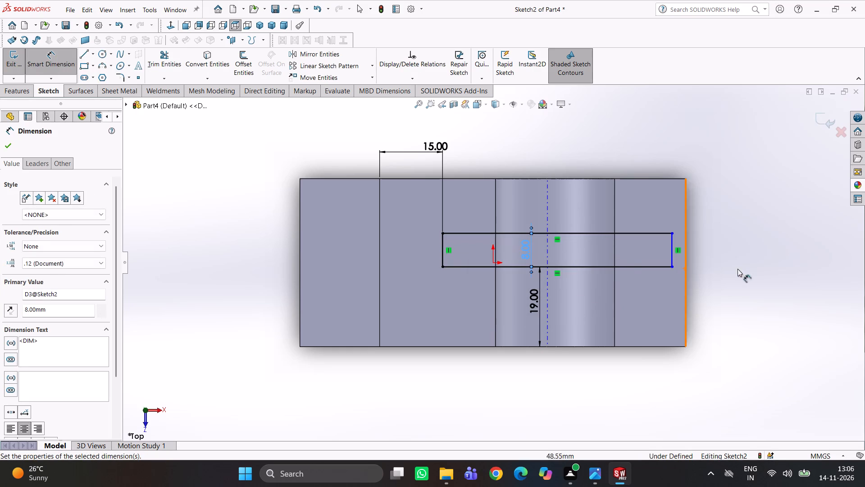
left_click(750, 262)
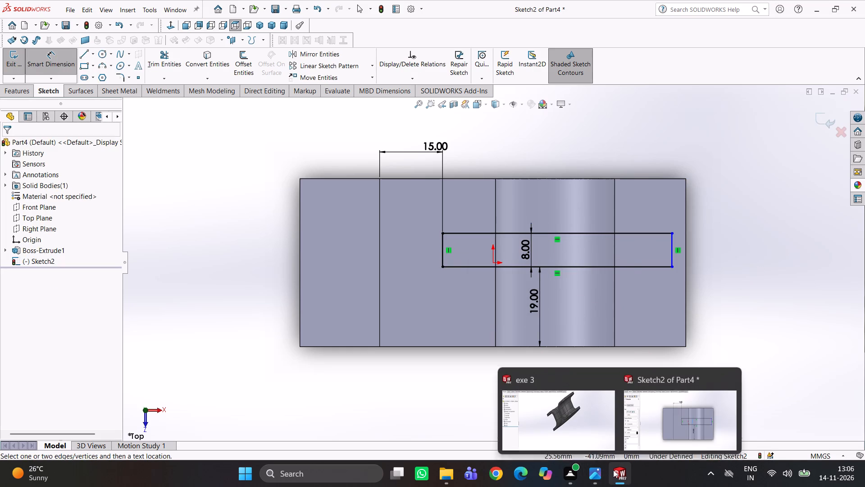
After checking the drawing, dimension the rectangle's other short side 13 mm from the end face of the lug beyond the hub.
left_click(600, 473)
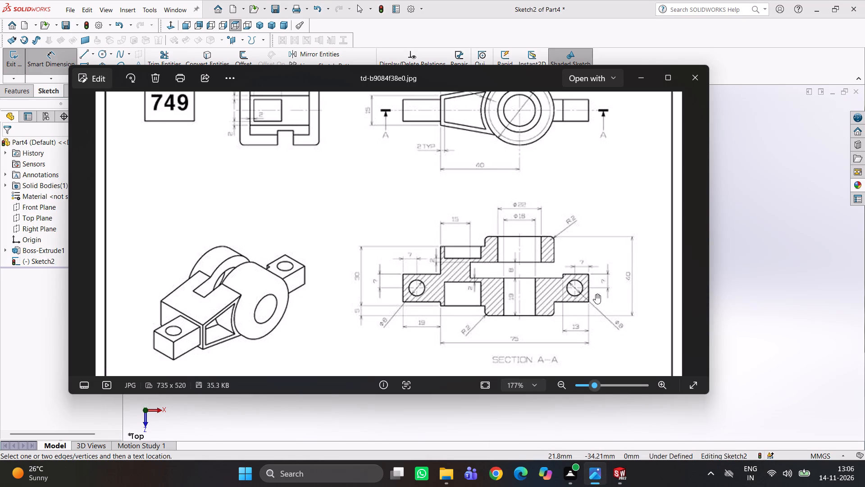
left_click(624, 478)
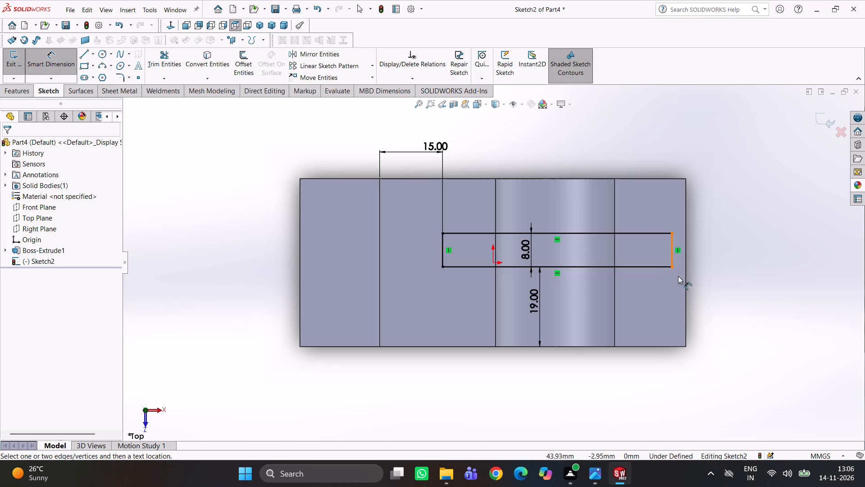
left_click(685, 273)
left_click(672, 255)
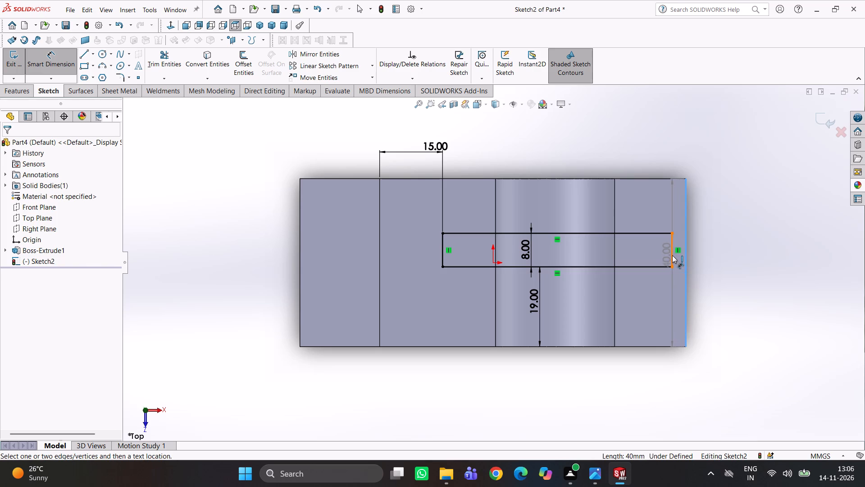
left_click(656, 307)
type("13")
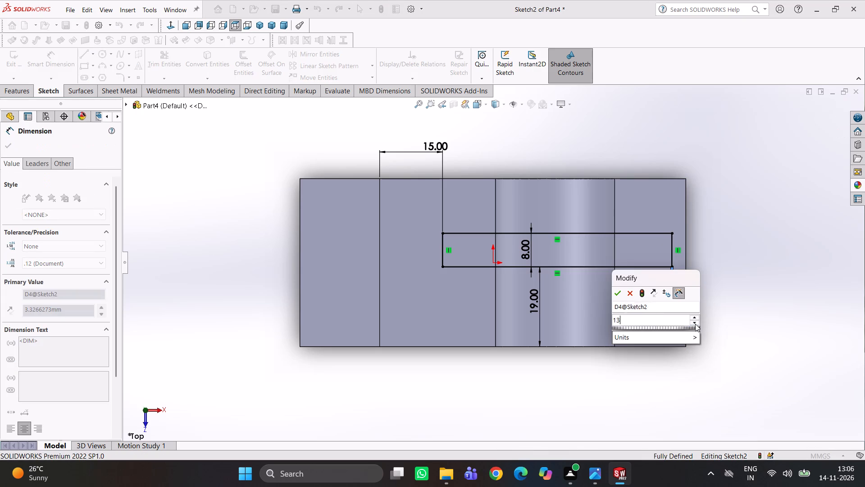
key("Return")
left_click(731, 261)
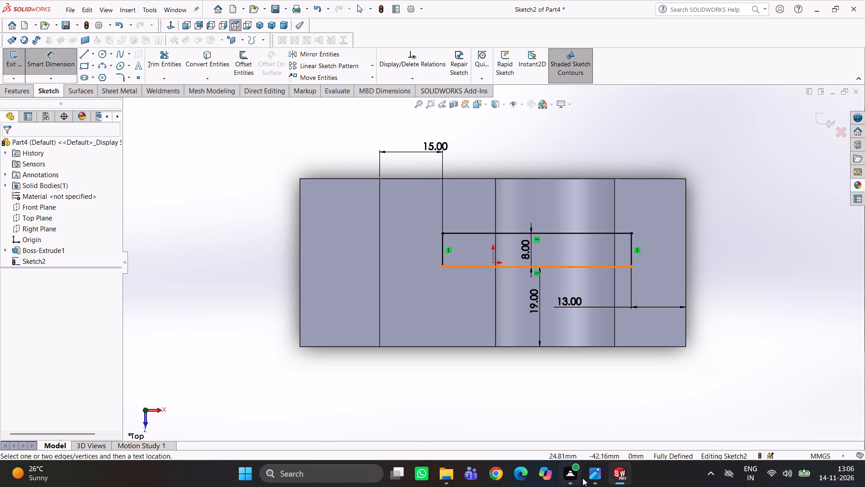
Examine section A-A of the reference drawing for the lug thickness, hole positions and offsets from the hub's front face.
left_click(597, 480)
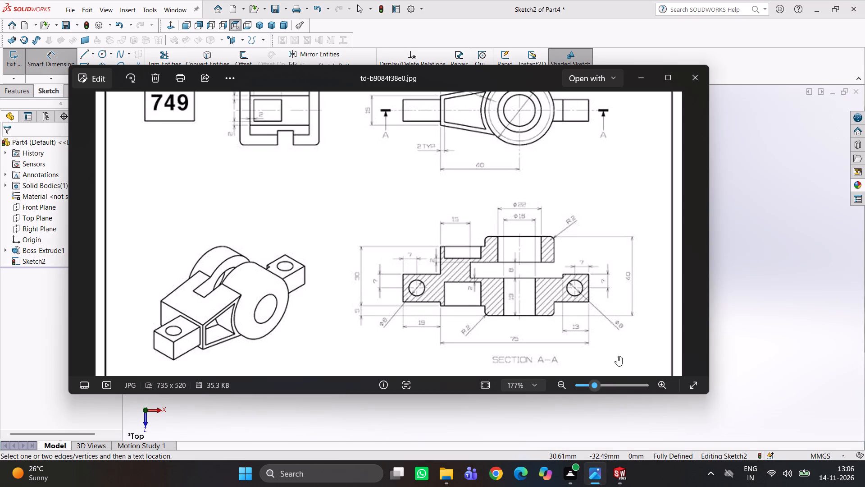
scroll(568, 280, "down", 1)
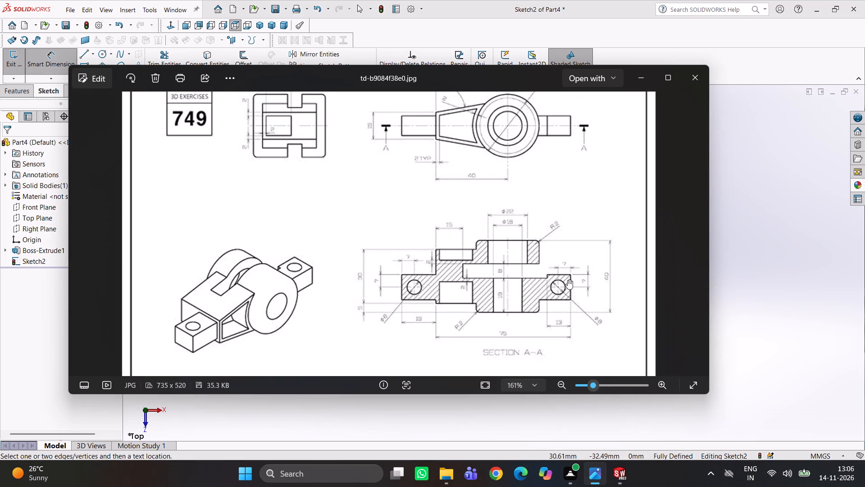
scroll(550, 288, "up", 2)
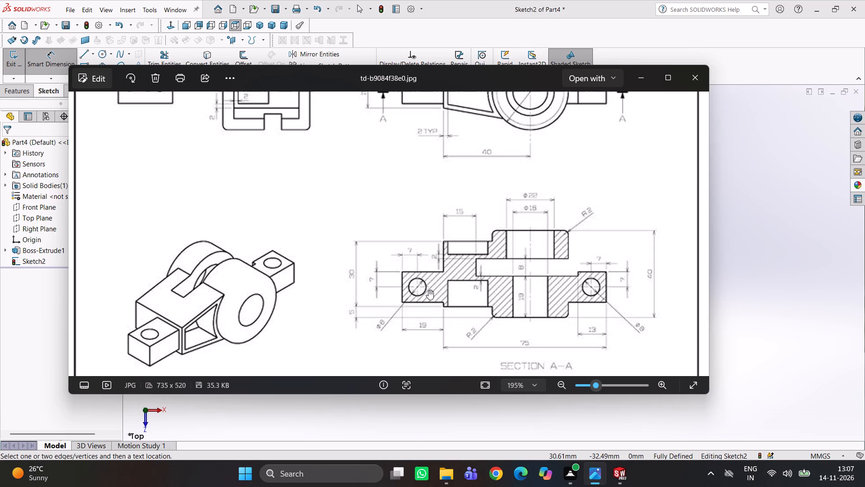
scroll(442, 301, "down", 2)
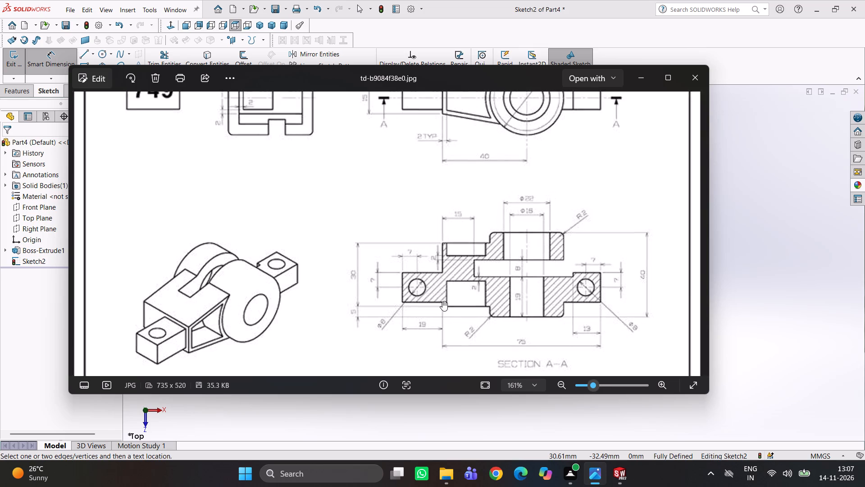
scroll(436, 305, "up", 3)
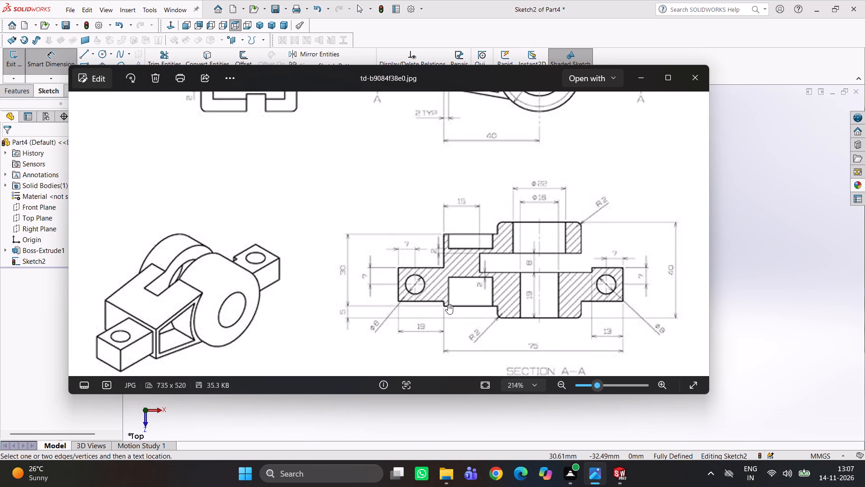
scroll(432, 300, "down", 1)
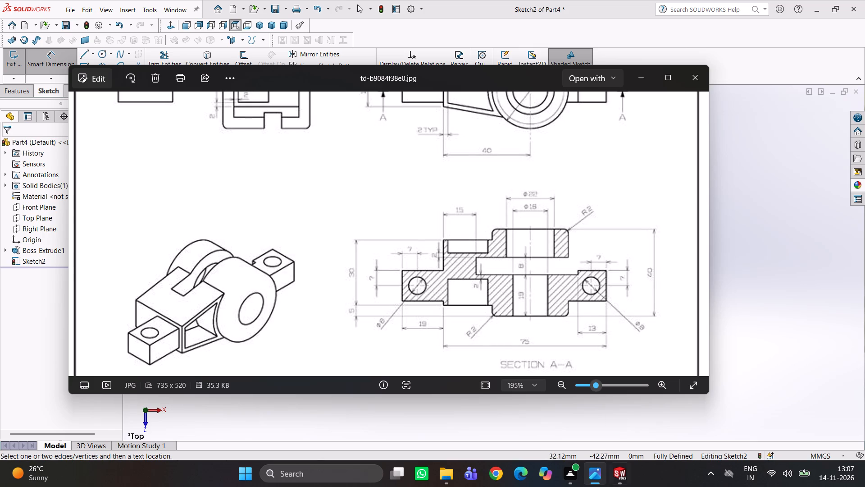
left_click(622, 470)
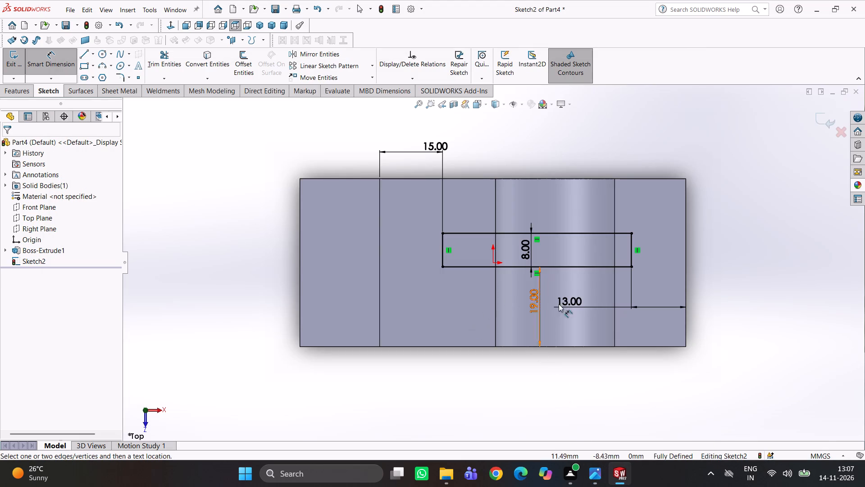
left_click(600, 475)
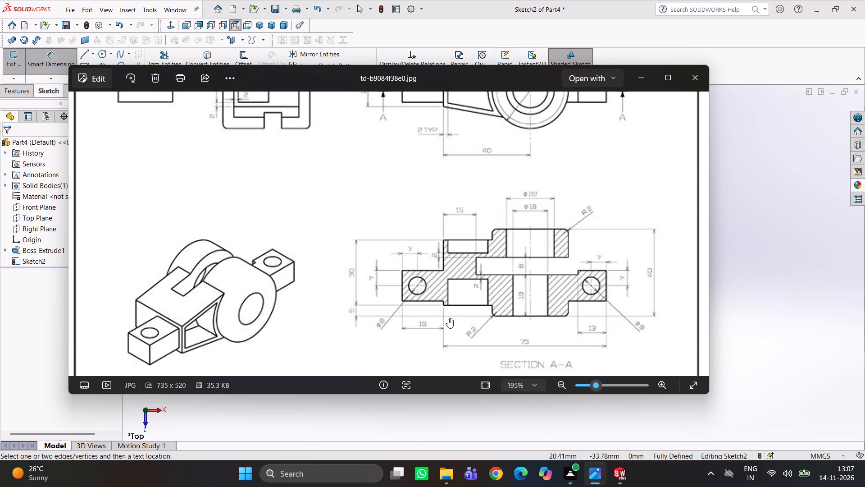
scroll(425, 320, "up", 1)
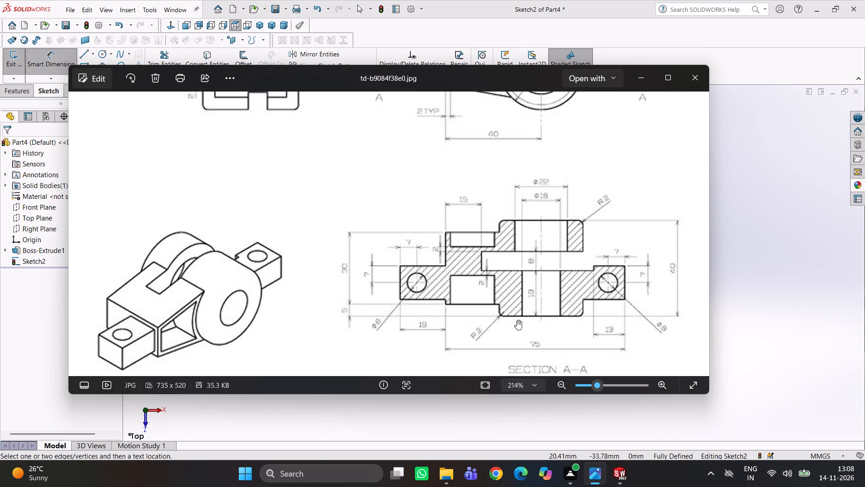
scroll(455, 310, "up", 2)
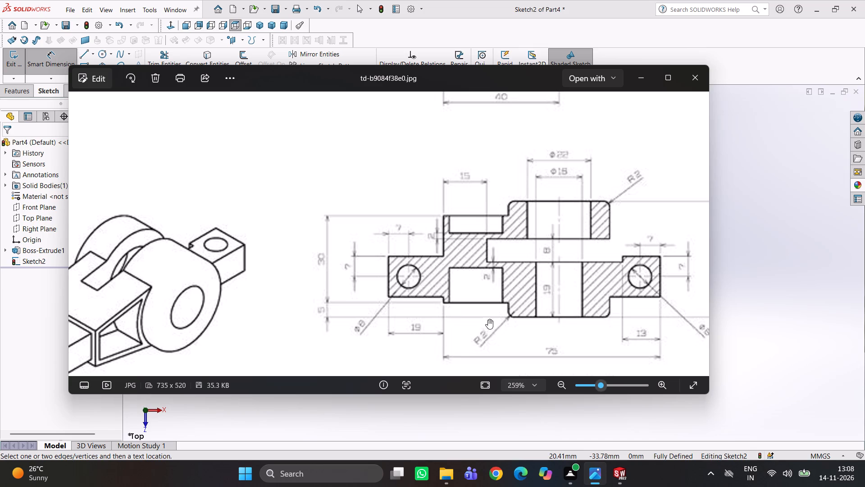
scroll(587, 324, "up", 1)
scroll(599, 321, "down", 1)
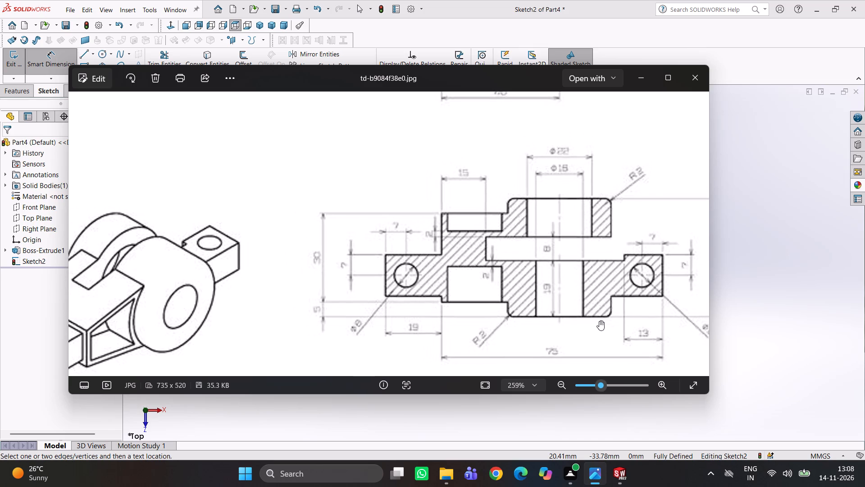
scroll(599, 321, "down", 1)
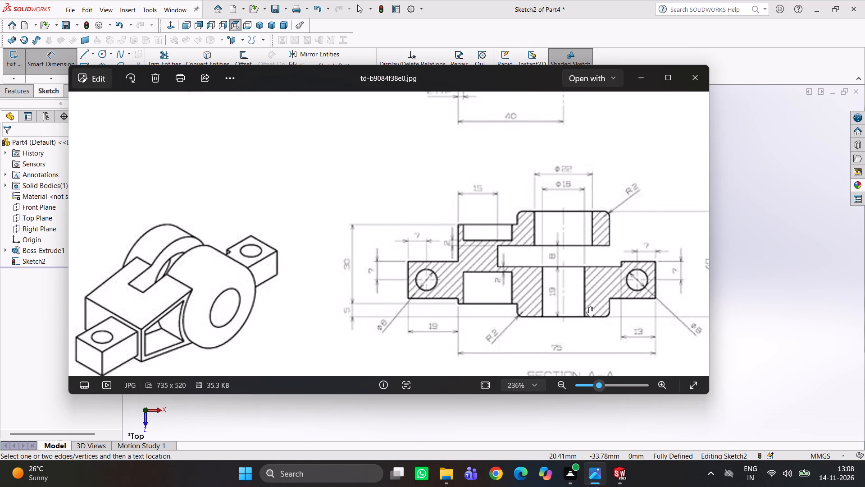
scroll(672, 346, "up", 1)
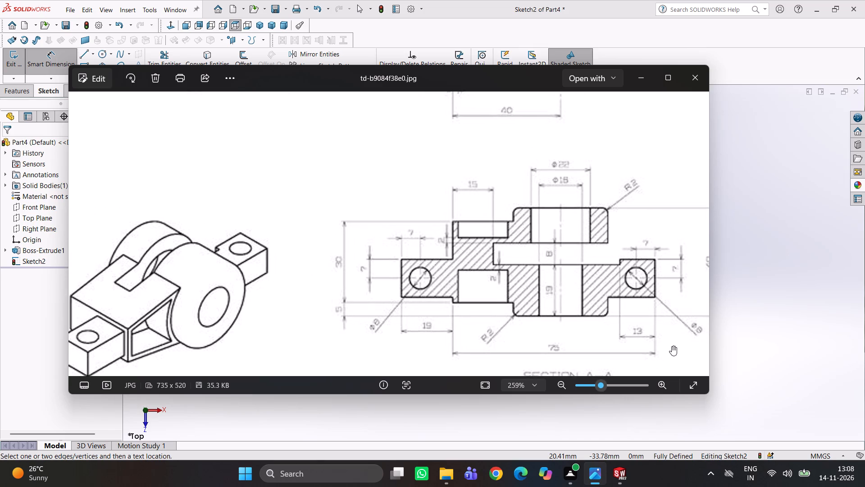
scroll(672, 346, "down", 2)
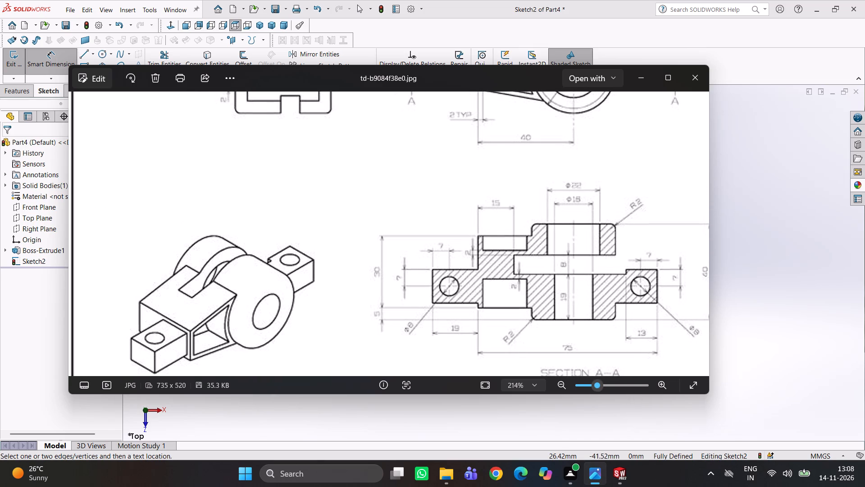
left_click(623, 477)
Sketch a horizontal line across the whole body, about 8 mm from the front edge, running slightly past the 13 mm lug's end face.
right_click_drag(643, 377, 574, 377)
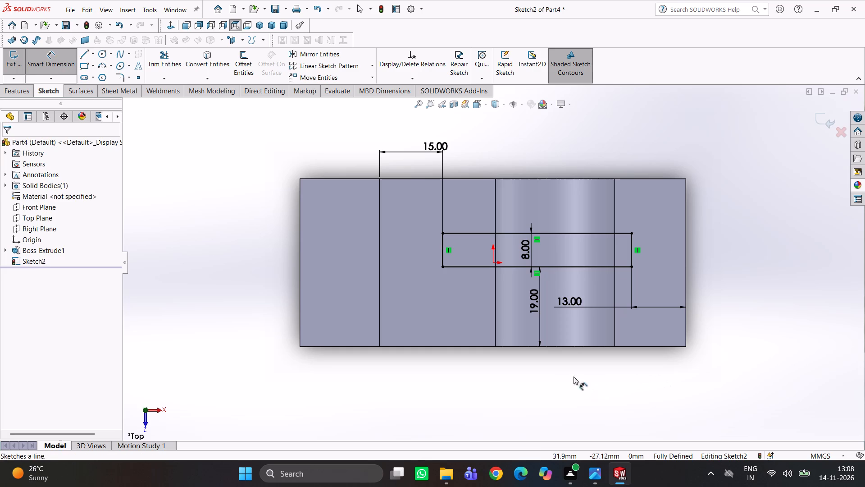
right_click_drag(574, 377, 535, 377)
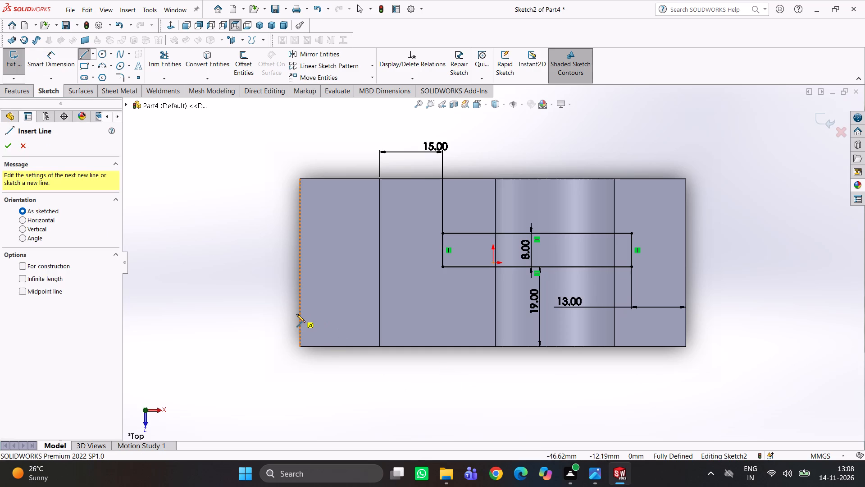
left_click(301, 314)
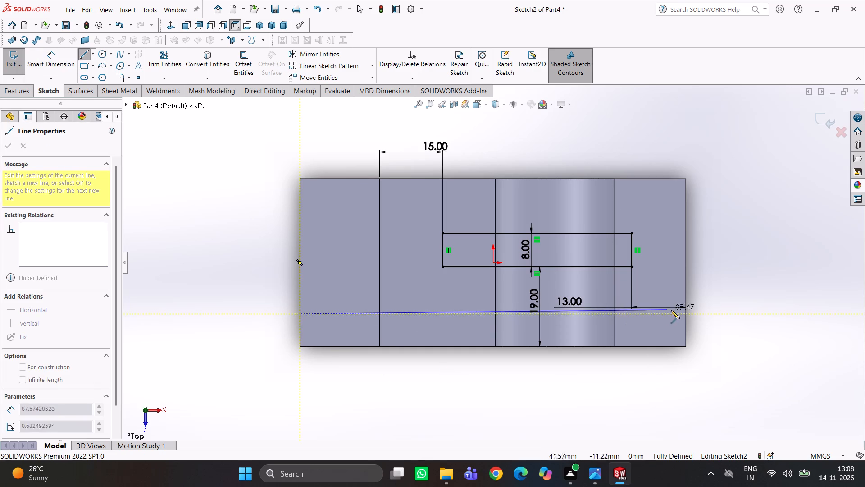
left_click_drag(684, 314, 698, 312)
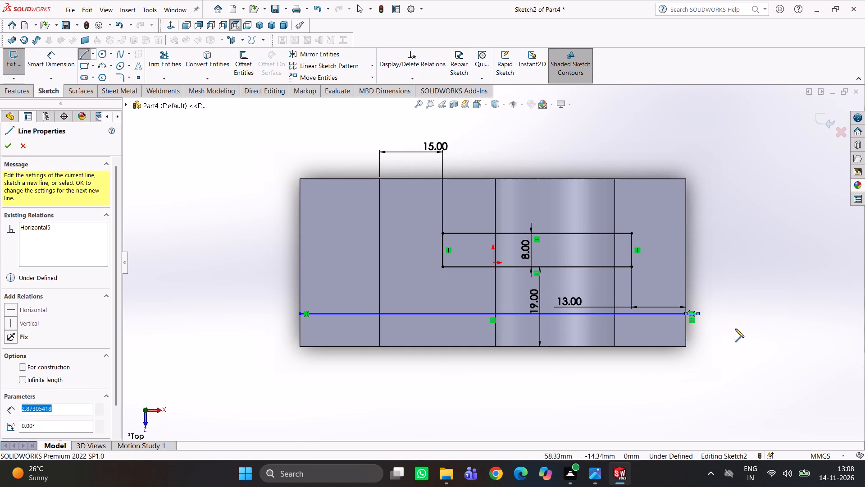
Dimension the long horizontal line 6 mm from the body's front edge.
right_click_drag(735, 329, 752, 227)
left_click(651, 345)
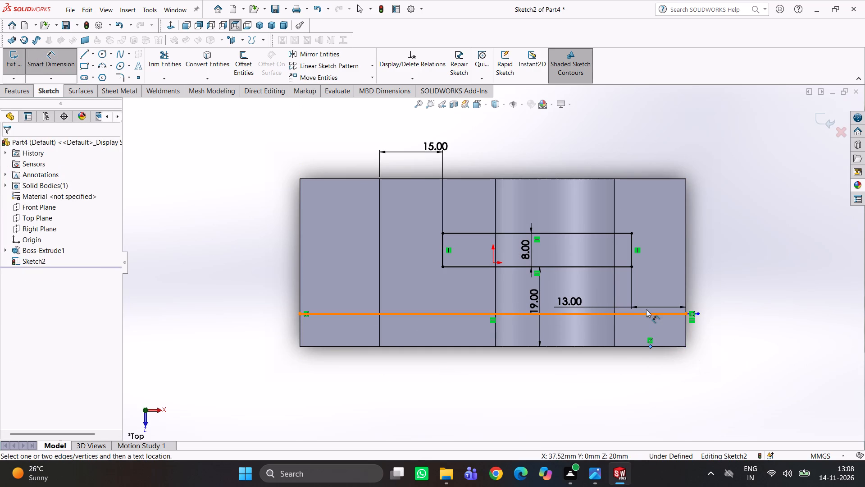
left_click(649, 312)
left_click(722, 333)
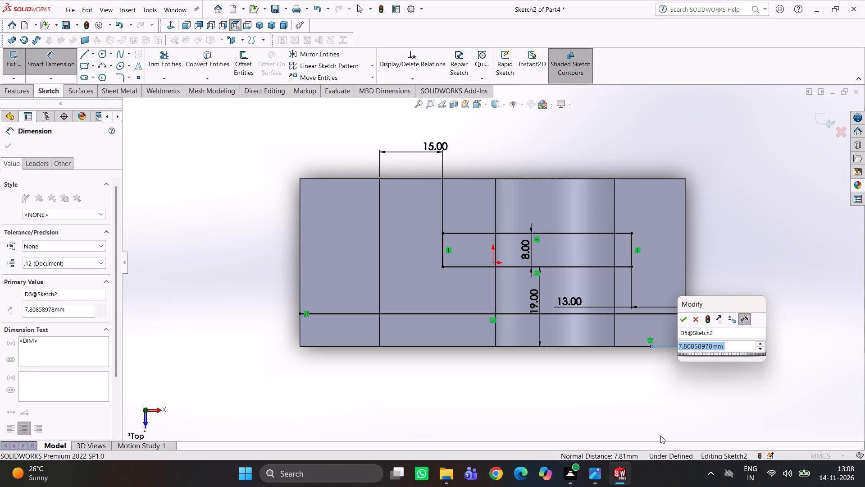
left_click(595, 477)
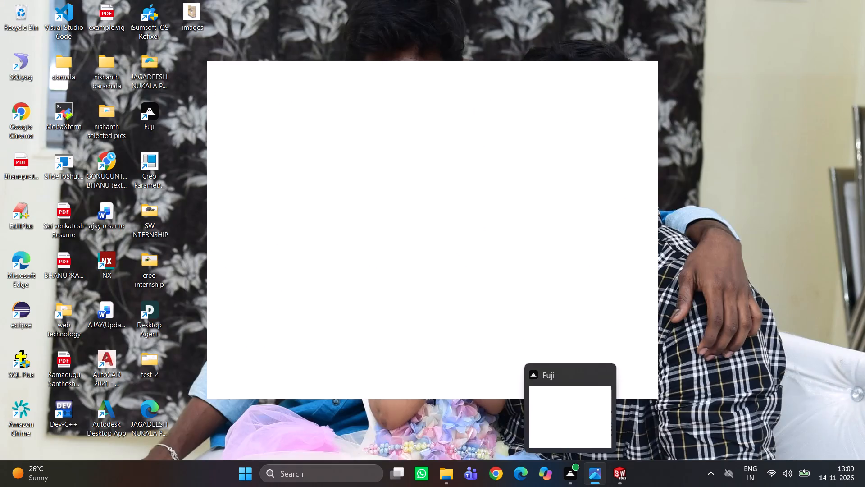
left_click(722, 364)
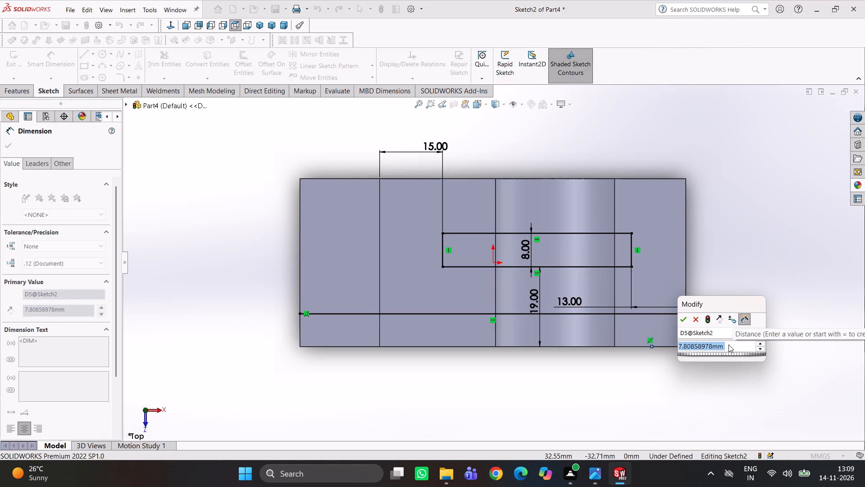
key("6")
key("Return")
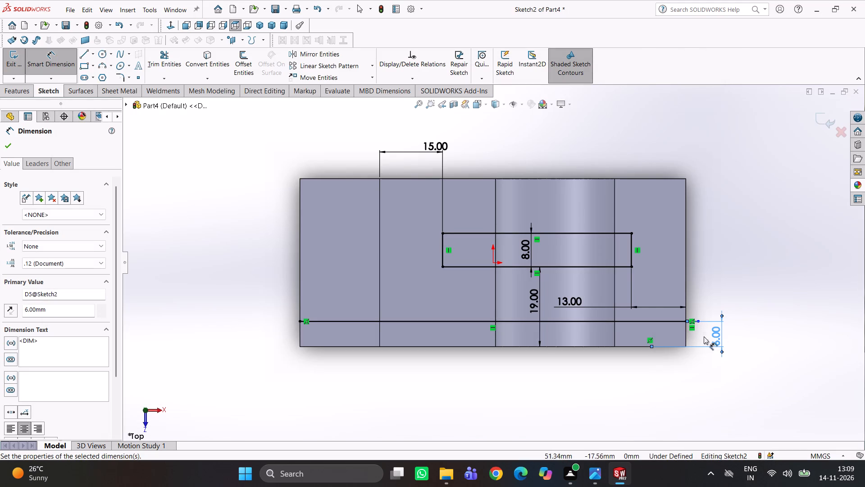
Set the long line's distance from the front edge to 7 mm.
double_click(717, 333)
key("7")
key("Return")
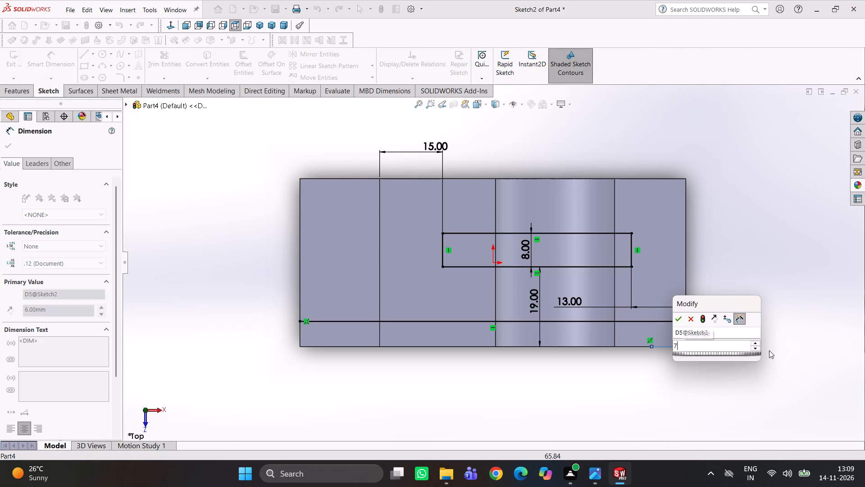
left_click(782, 259)
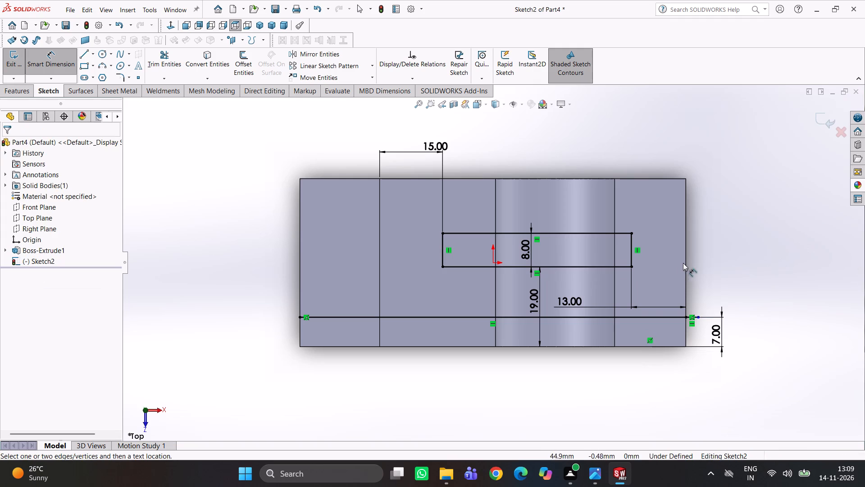
Sketch a horizontal line about 13 mm long, level with the origin, from the slot rectangle's short side to the nearby lug end face.
scroll(638, 276, "down", 4)
scroll(656, 295, "up", 1)
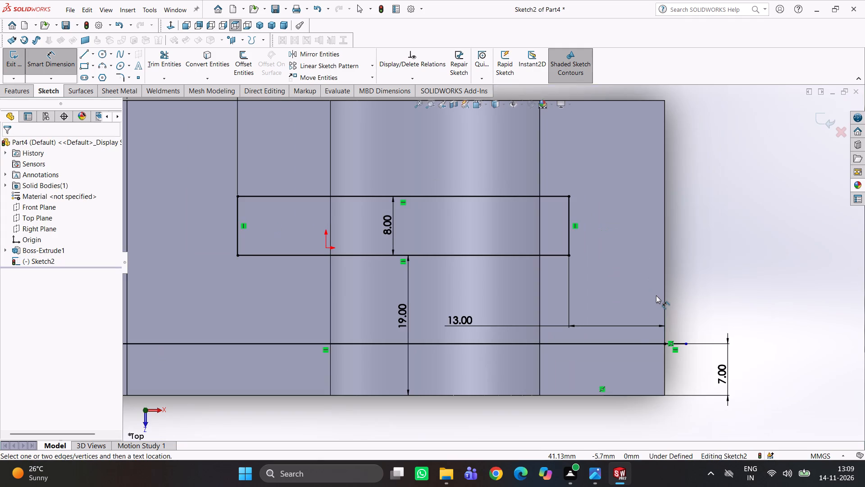
scroll(656, 295, "up", 1)
right_click_drag(711, 243, 596, 240)
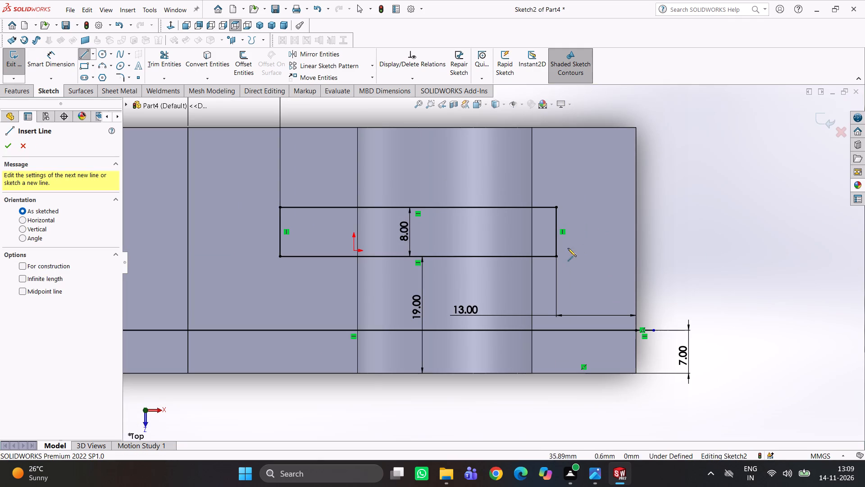
left_click(556, 250)
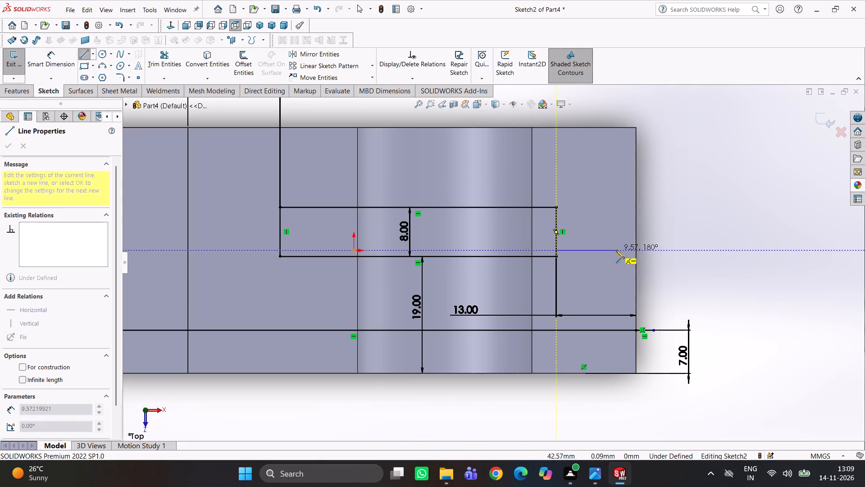
left_click(637, 248)
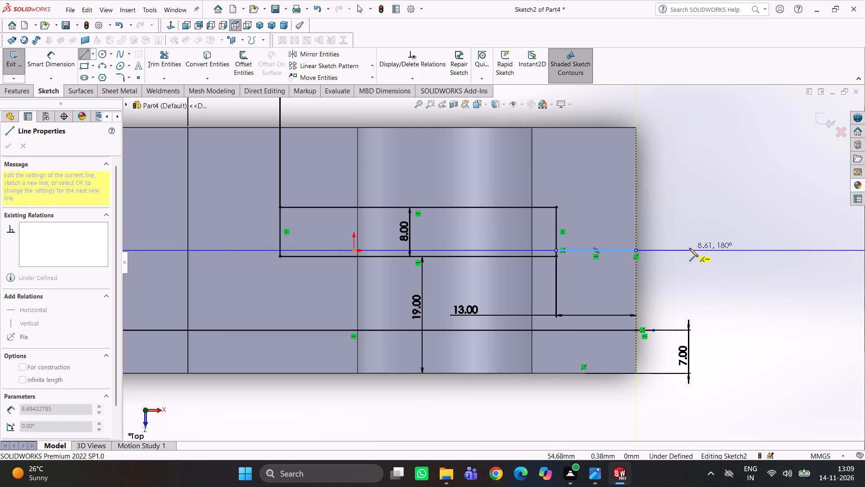
key("Escape")
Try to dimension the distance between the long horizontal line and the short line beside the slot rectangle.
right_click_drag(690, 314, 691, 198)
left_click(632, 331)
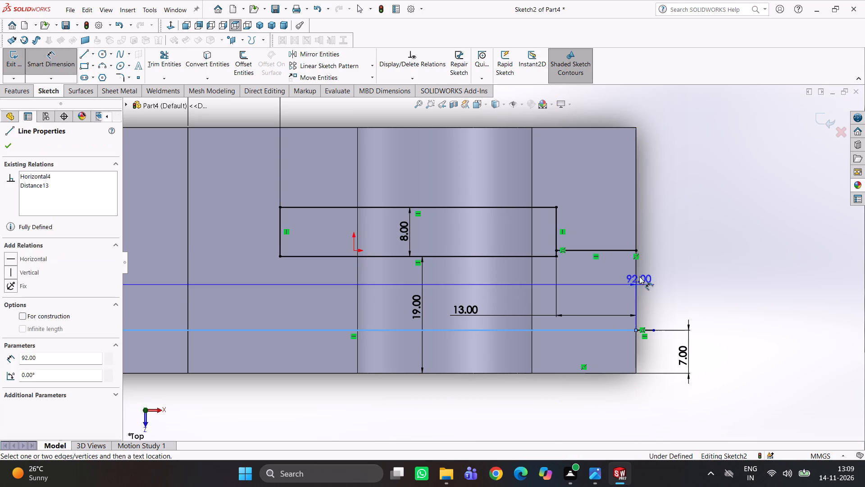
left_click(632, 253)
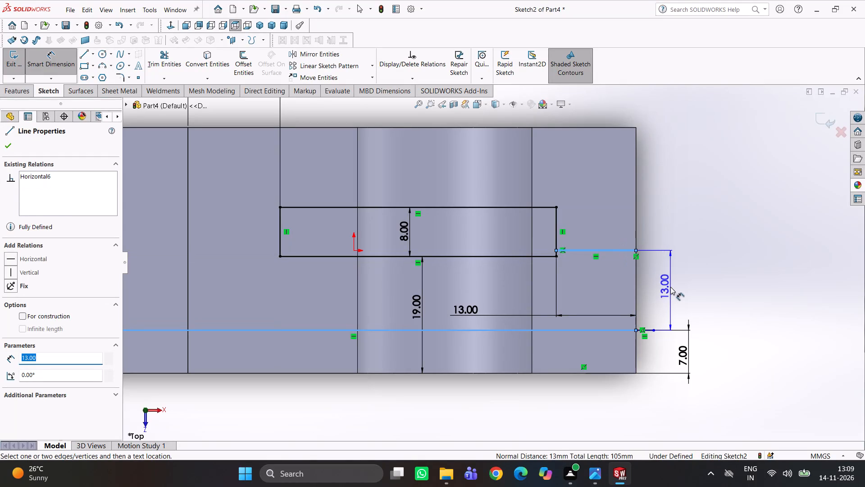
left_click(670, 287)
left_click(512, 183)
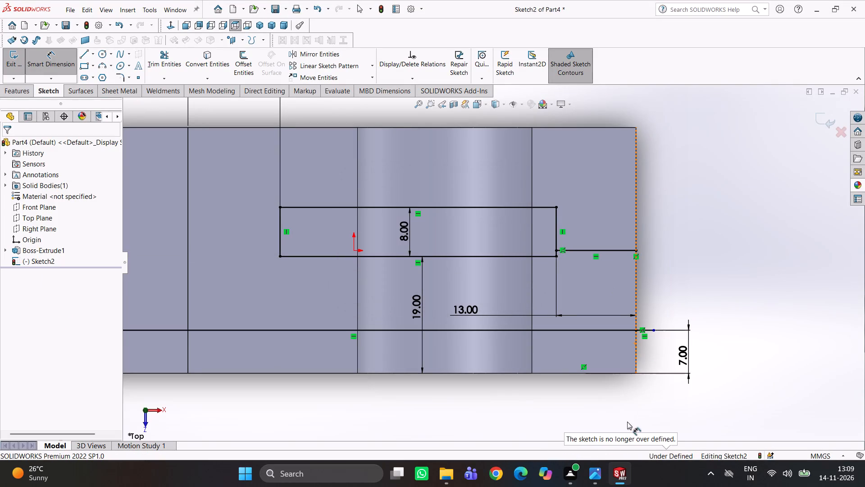
Check section A-A of the reference drawing for the dimensions of the 13 mm lug.
left_click(598, 476)
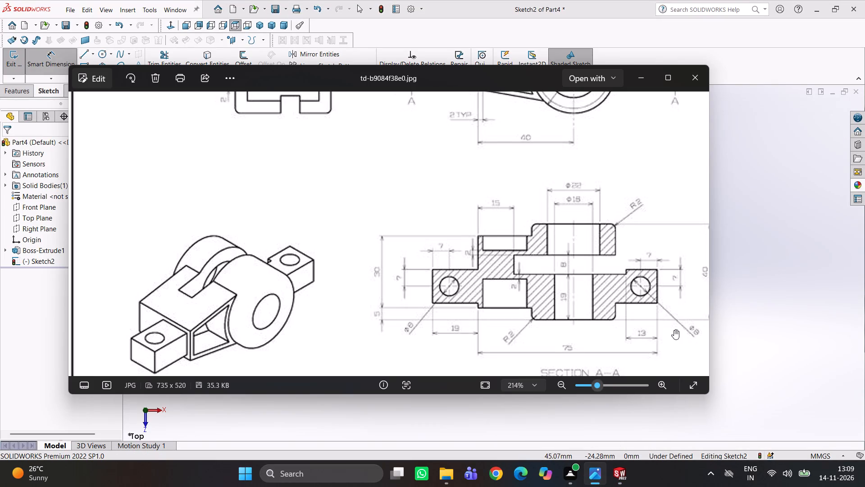
scroll(675, 326, "up", 2)
scroll(675, 326, "down", 5)
scroll(579, 329, "up", 1)
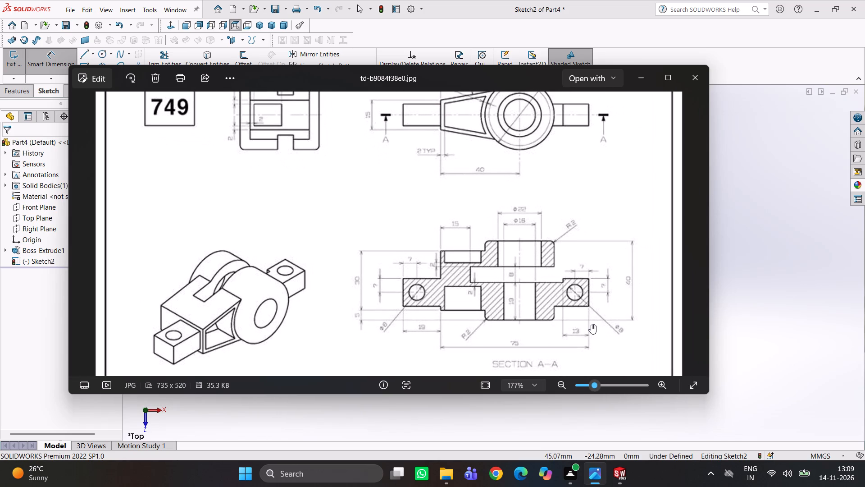
left_click(622, 473)
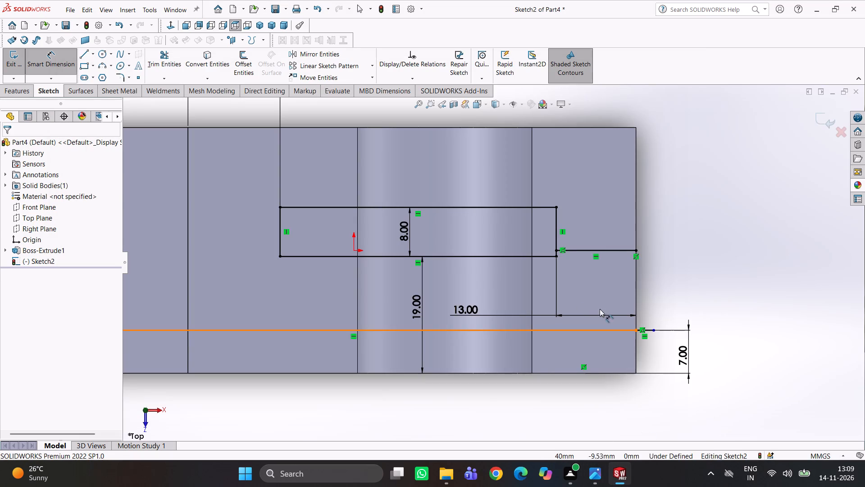
Delete the coincident relation that ties the short line's outer endpoint to the lug end face.
left_click(638, 256)
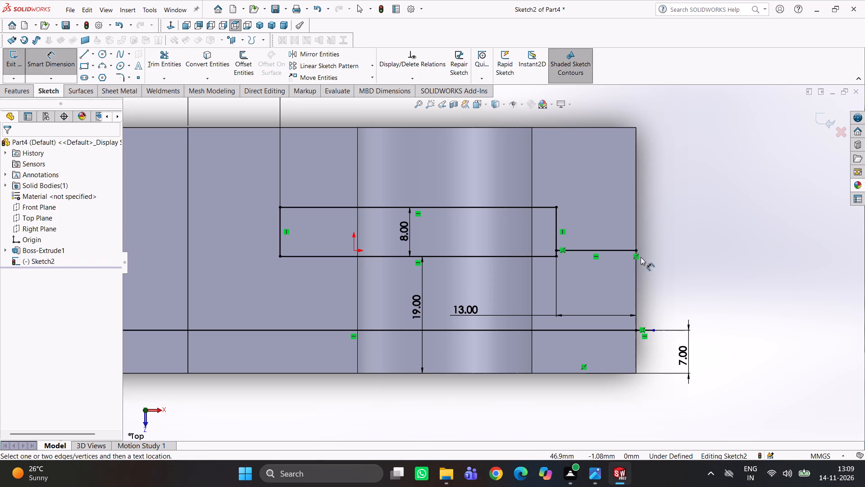
left_click(637, 256)
left_click(637, 255)
right_click_drag(691, 282, 693, 191)
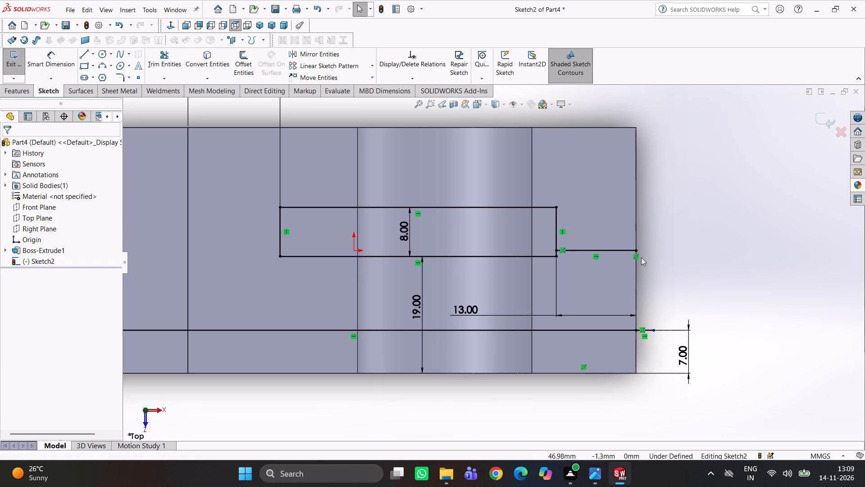
left_click(637, 257)
key("Delete")
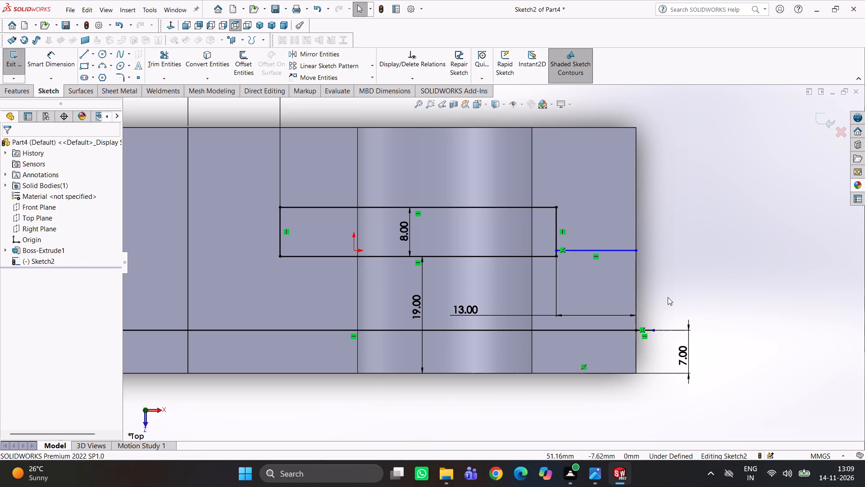
Dimension the distance between the long horizontal line and the short line beside the slot rectangle as 14 mm.
right_click_drag(668, 297, 665, 215)
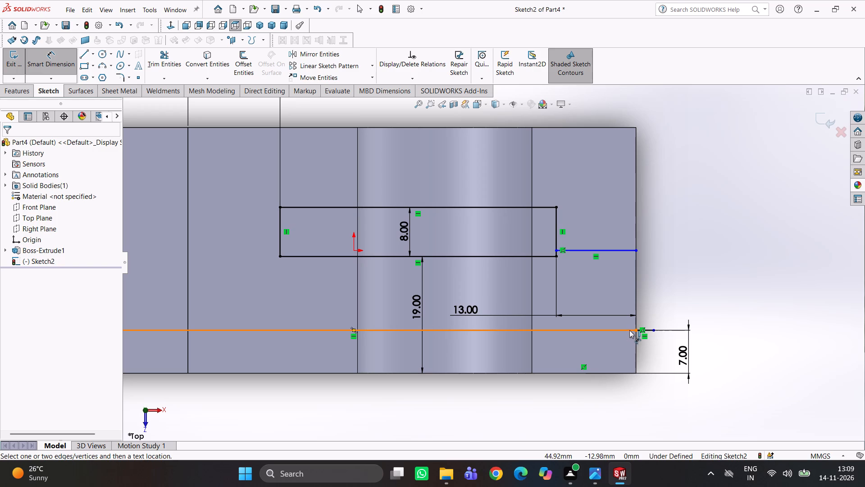
left_click(629, 330)
left_click(616, 252)
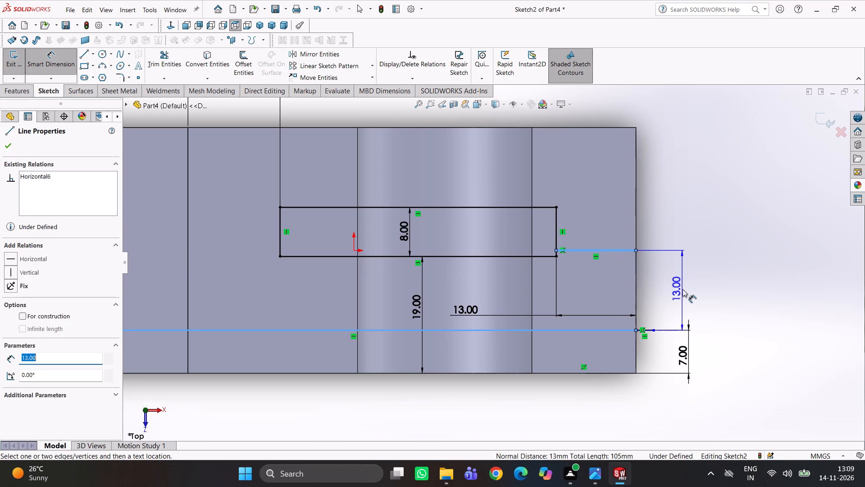
left_click(681, 282)
type("14")
key("Return")
left_click(719, 297)
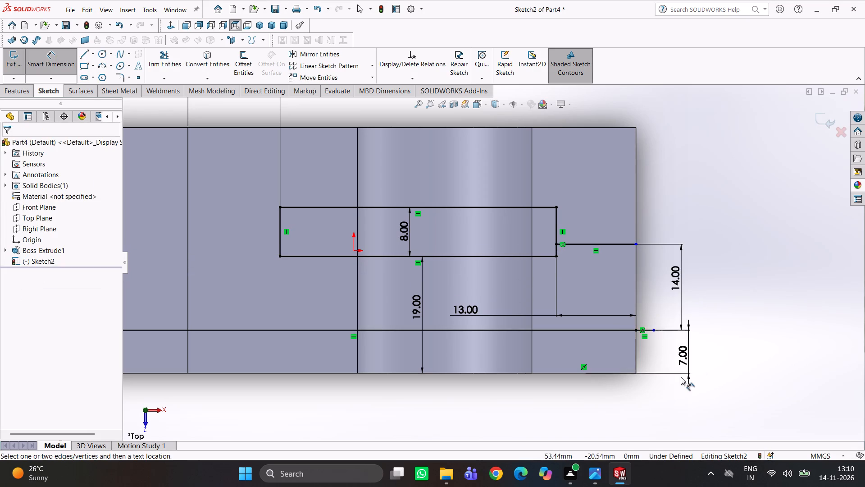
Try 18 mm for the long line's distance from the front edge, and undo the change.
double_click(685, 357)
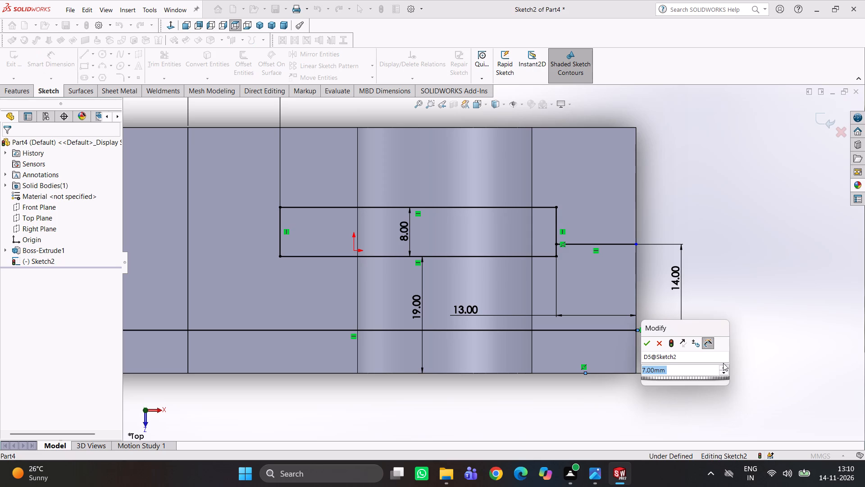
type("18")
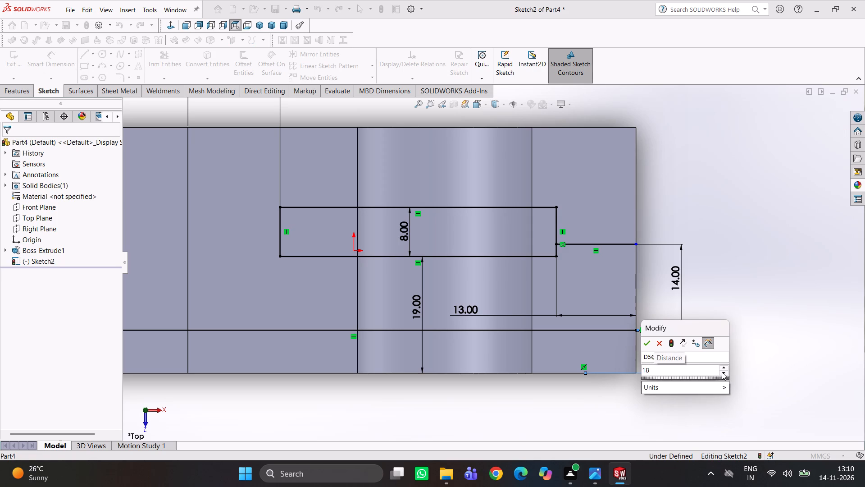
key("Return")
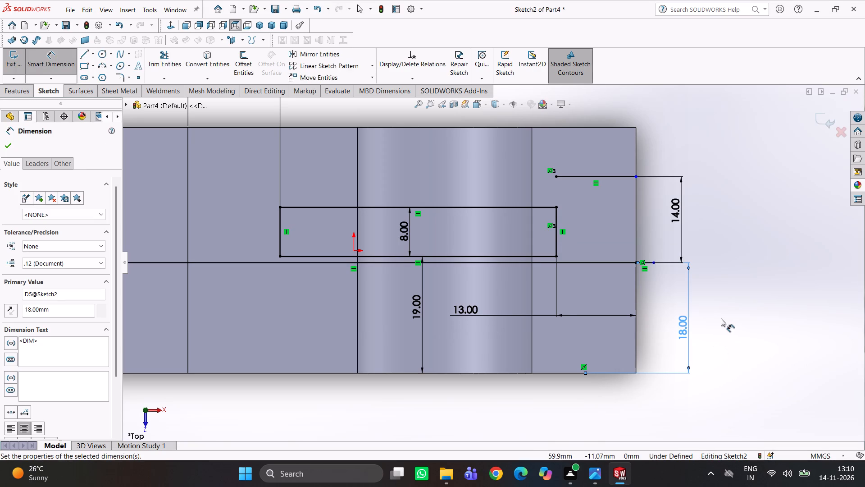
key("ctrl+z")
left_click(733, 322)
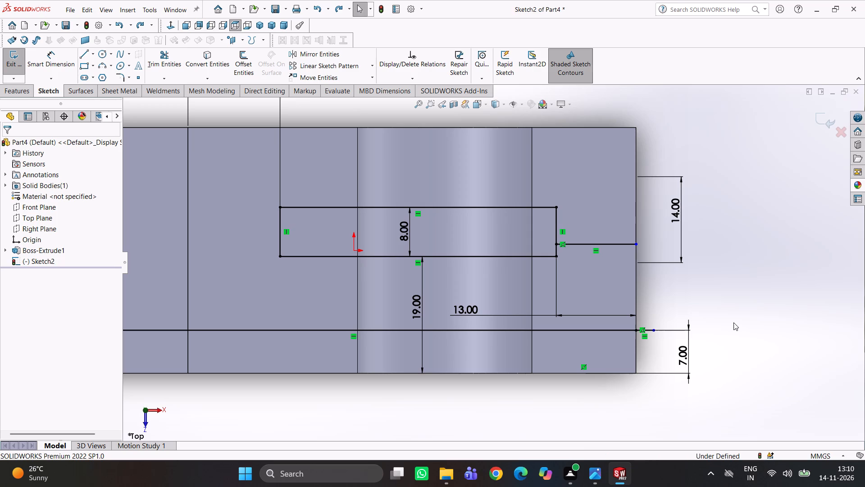
Reposition the 14 mm dimension outside the lug end face.
left_click_drag(672, 205, 678, 243)
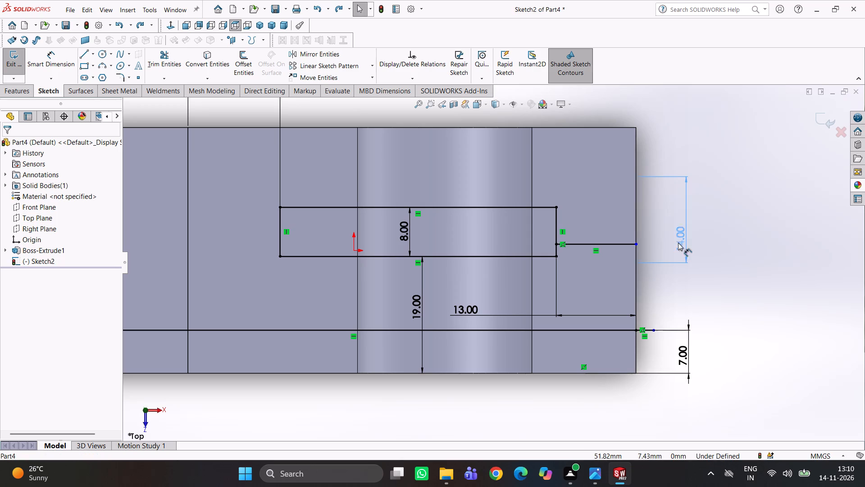
left_click_drag(678, 243, 674, 217)
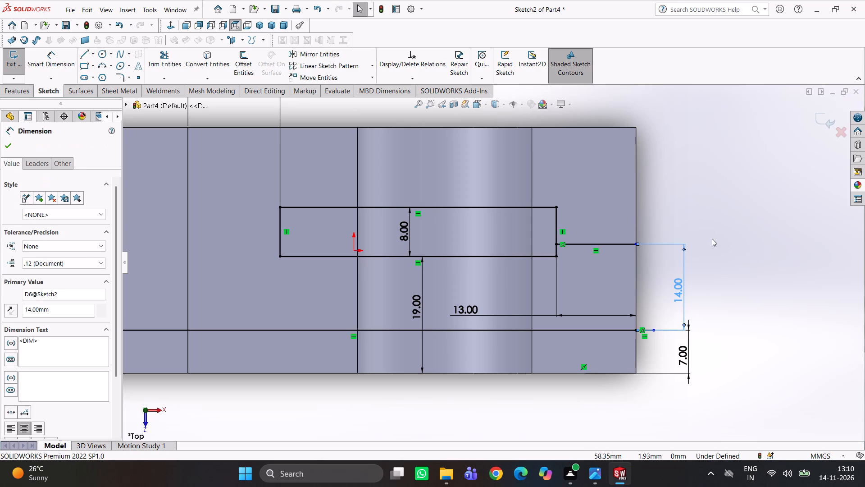
left_click(717, 239)
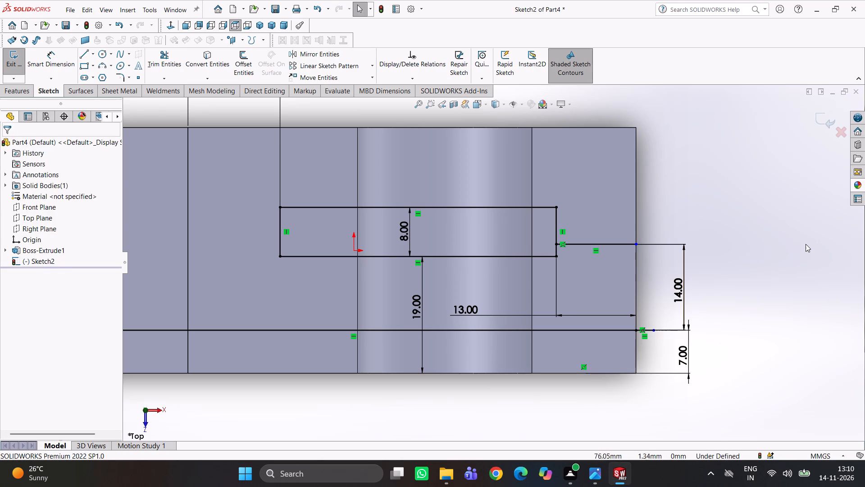
Sketch three connected lines from the long line down the end face, about 17 mm along the front edge, and back up to the long line.
right_click_drag(804, 244, 713, 244)
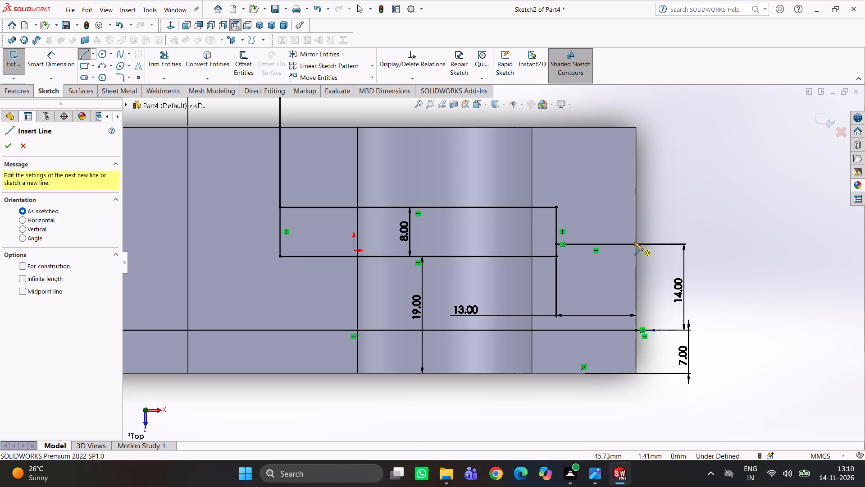
left_click(636, 332)
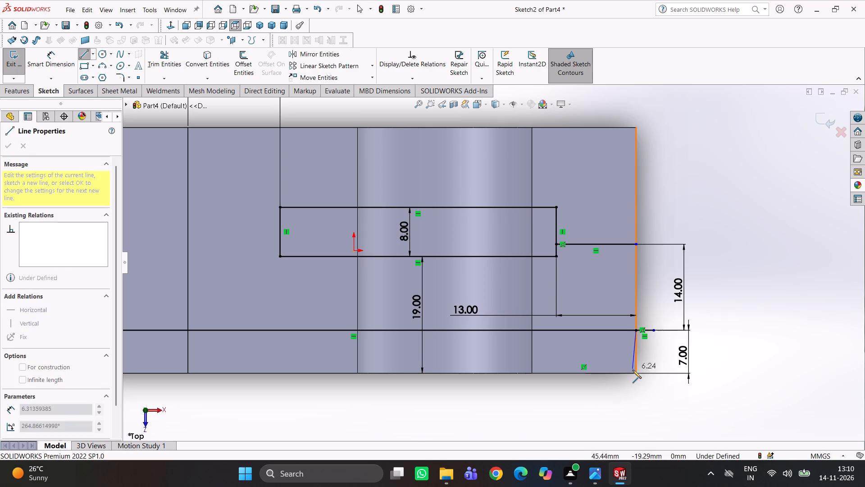
left_click(637, 372)
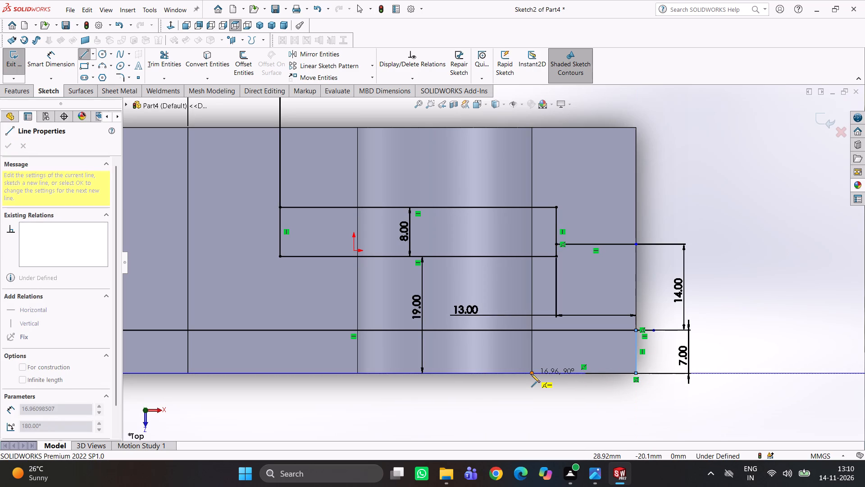
left_click(531, 374)
left_click(531, 329)
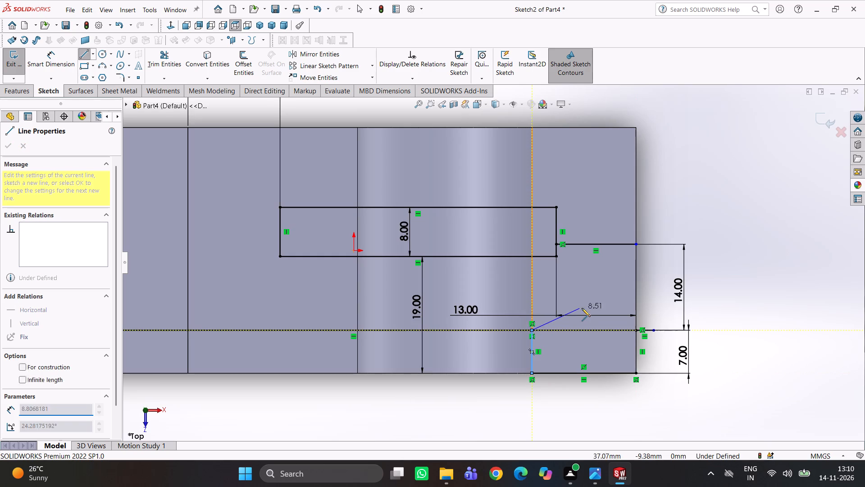
key("Escape")
Bring up the reference drawing to check section A-A.
scroll(503, 361, "up", 1)
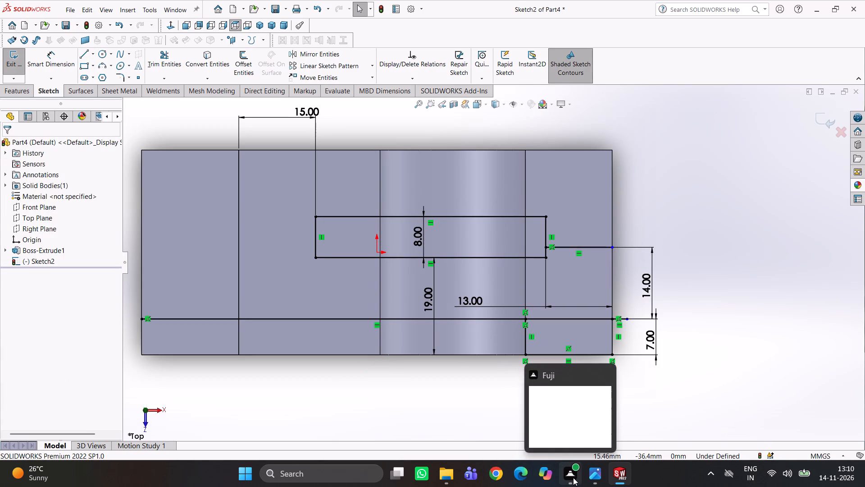
left_click(597, 470)
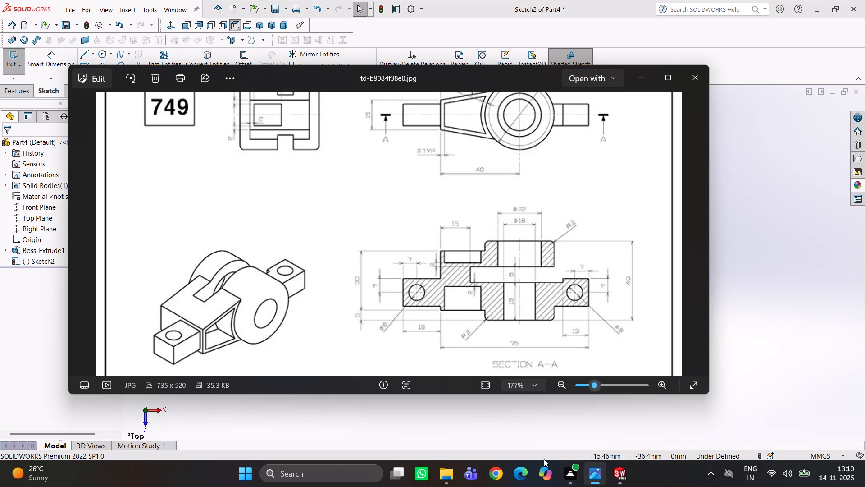
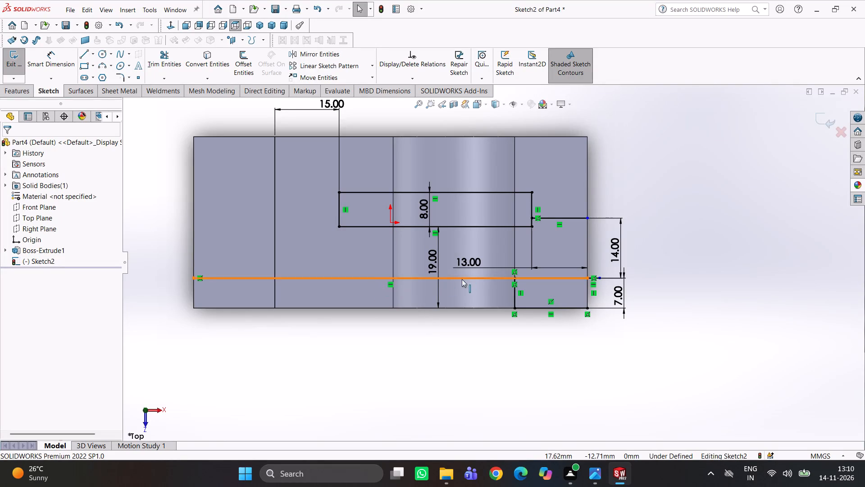
Trim the long horizontal line back to the small front-corner rectangle, removing the span that runs across the hub to the opposite end.
left_click(164, 63)
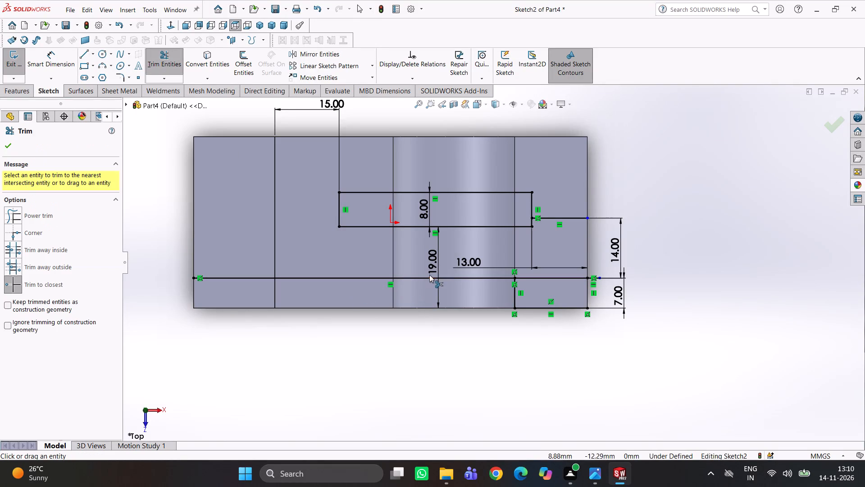
left_click(431, 276)
scroll(509, 315, "up", 1)
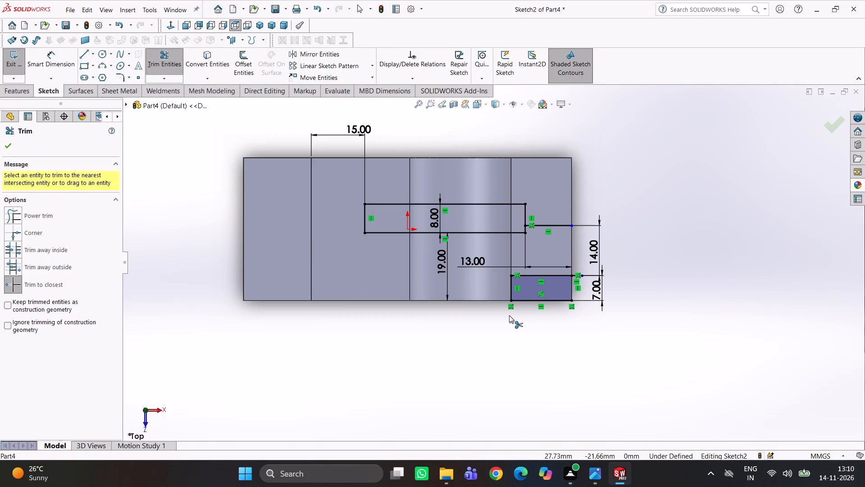
left_click(494, 325)
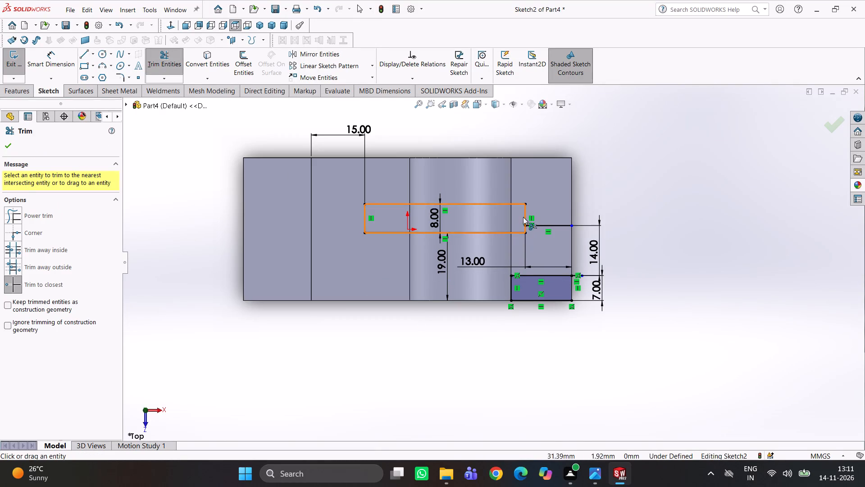
scroll(528, 218, "down", 3)
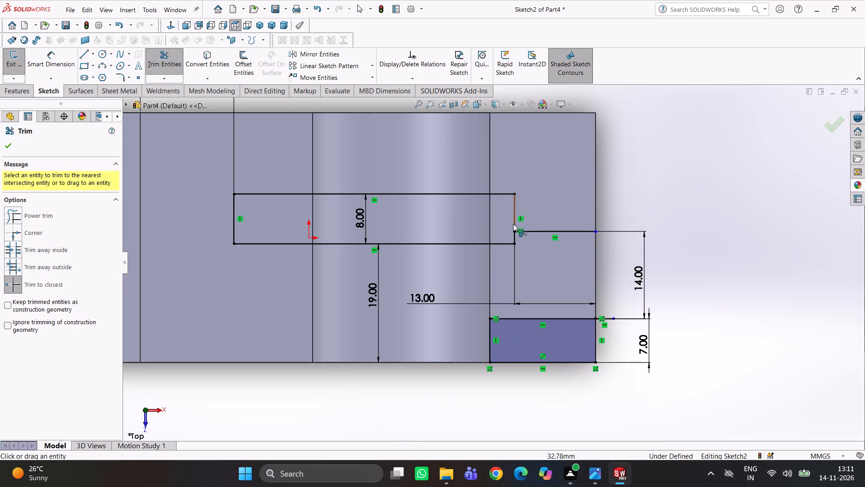
scroll(524, 191, "up", 1)
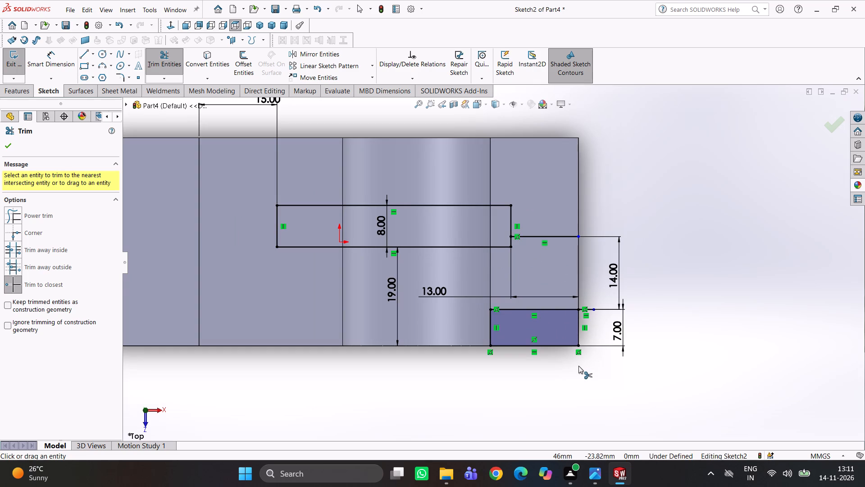
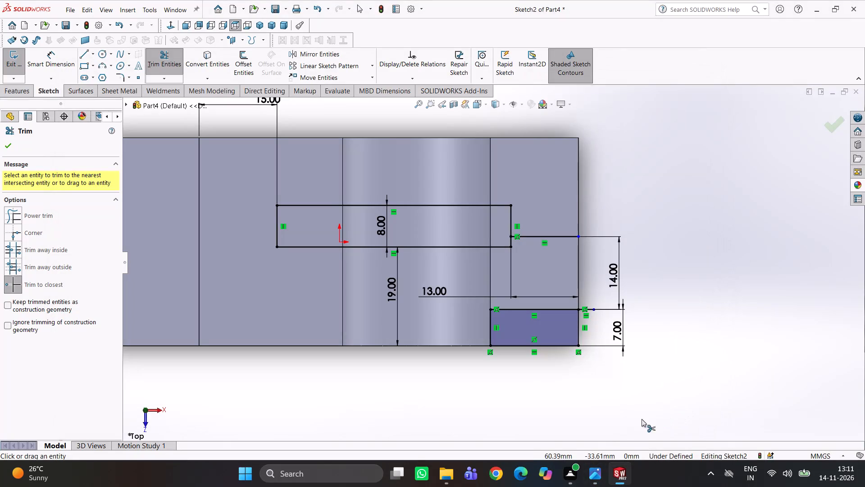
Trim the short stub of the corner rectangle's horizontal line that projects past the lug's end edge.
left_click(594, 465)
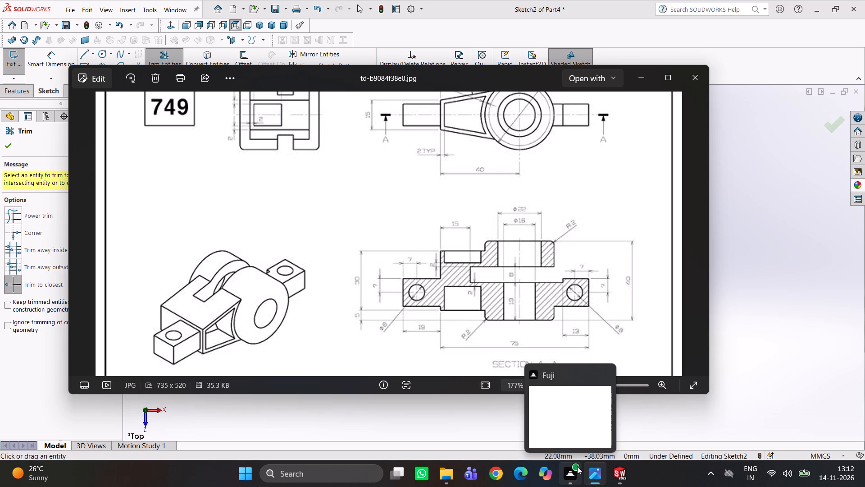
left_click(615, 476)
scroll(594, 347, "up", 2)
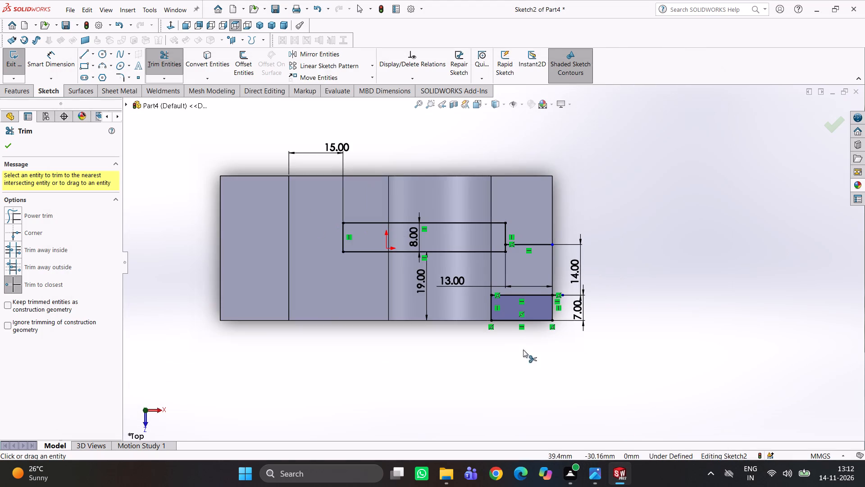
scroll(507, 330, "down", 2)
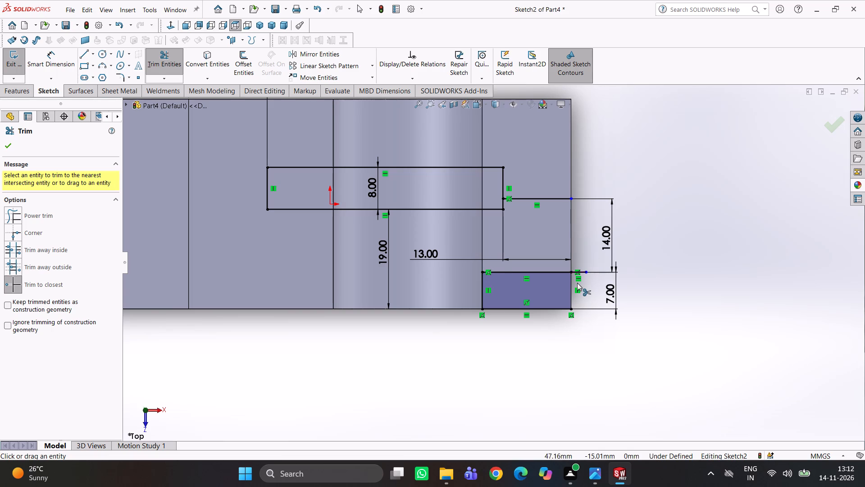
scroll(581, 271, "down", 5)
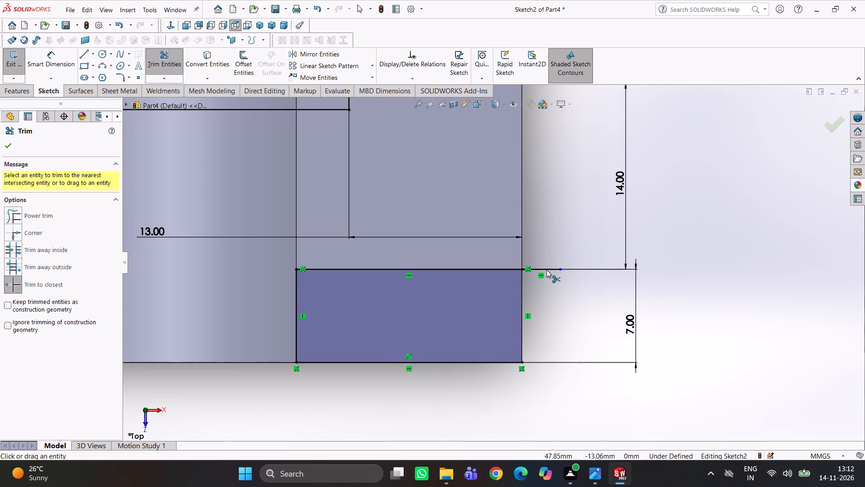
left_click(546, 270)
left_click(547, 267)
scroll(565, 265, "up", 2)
Examine the slot and lug sketch on the body from several angles and compare it with section A-A of drawing 749.
right_click_drag(646, 283, 649, 236)
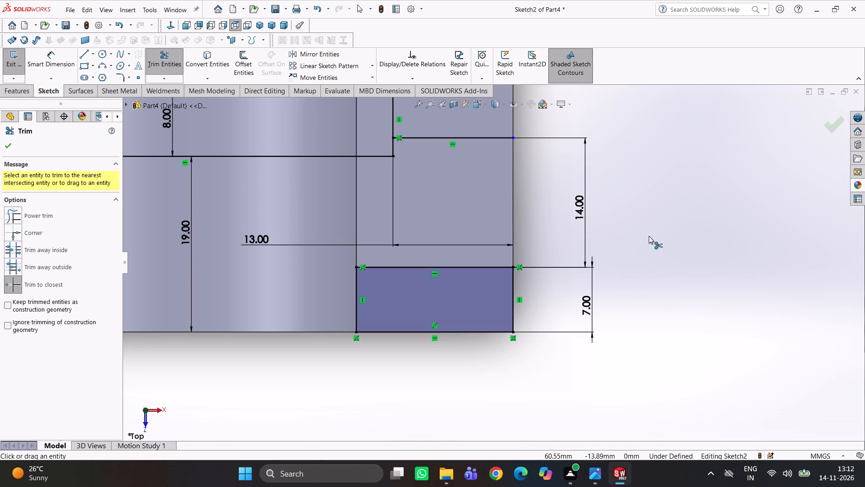
right_click_drag(649, 236, 649, 153)
scroll(631, 236, "up", 2)
scroll(318, 338, "up", 3)
scroll(321, 315, "down", 2)
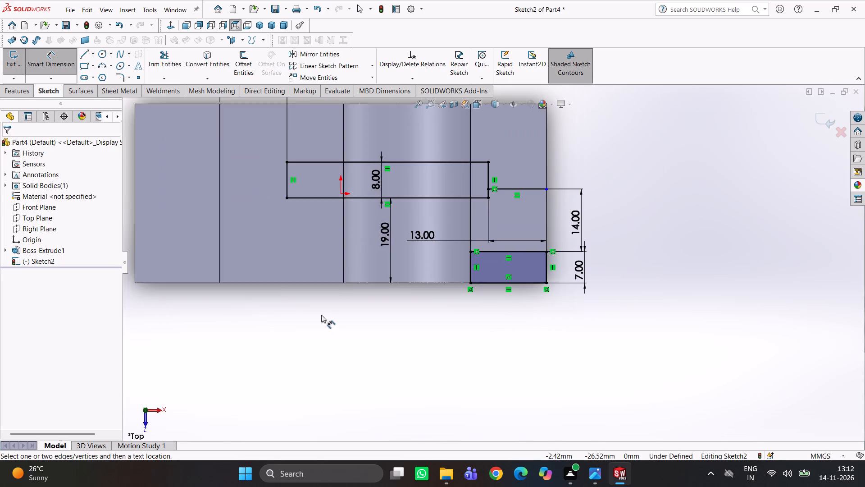
scroll(385, 266, "up", 3)
scroll(501, 301, "down", 1)
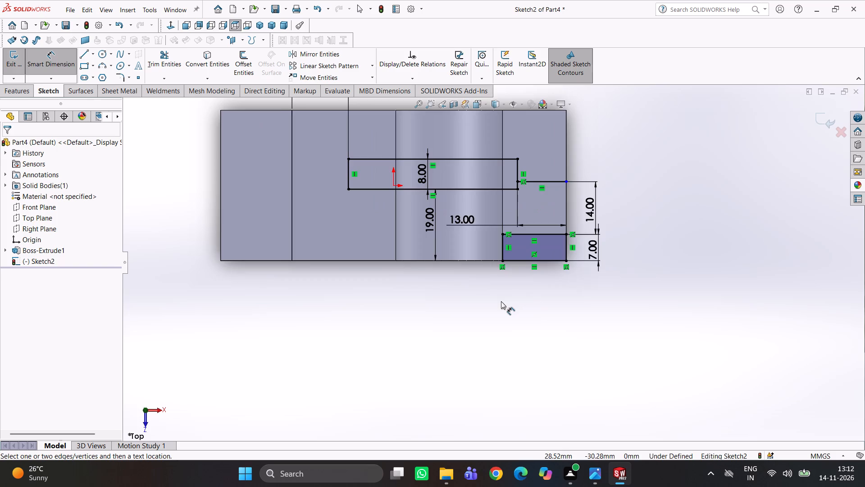
middle_click_drag(501, 301, 507, 200)
scroll(507, 198, "up", 1)
middle_click_drag(498, 263, 510, 169)
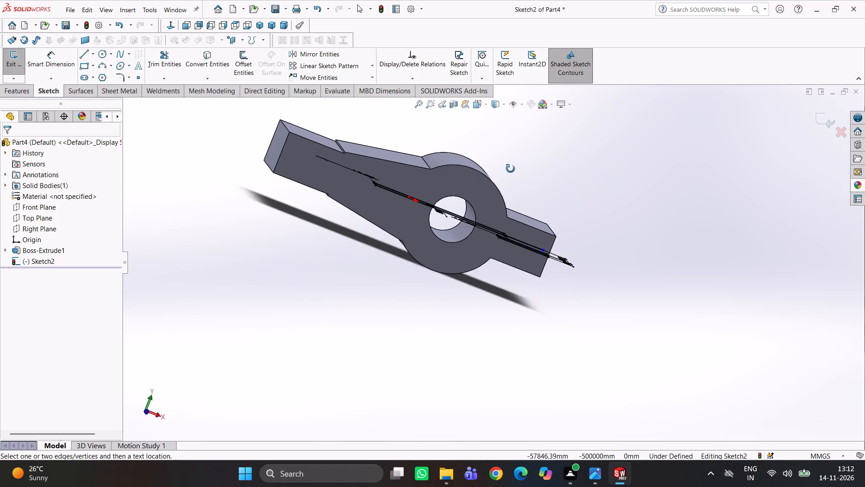
middle_click_drag(510, 169, 500, 154)
scroll(492, 222, "down", 3)
middle_click_drag(506, 309, 509, 313)
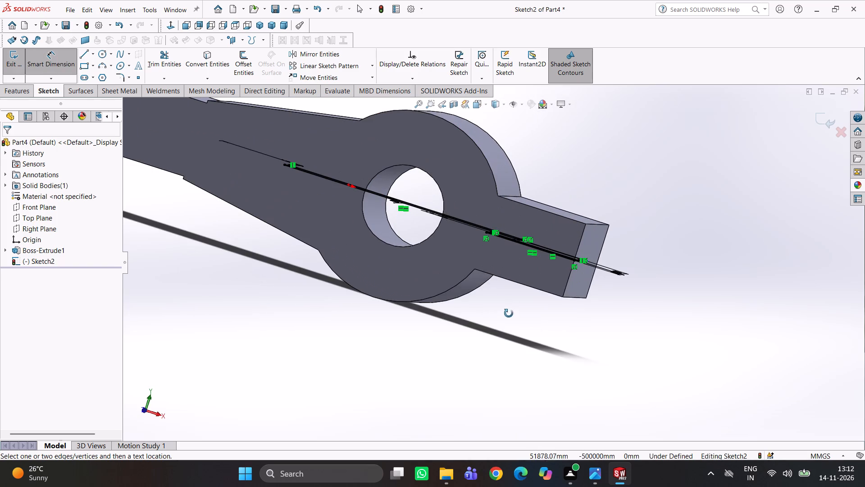
middle_click_drag(509, 313, 514, 319)
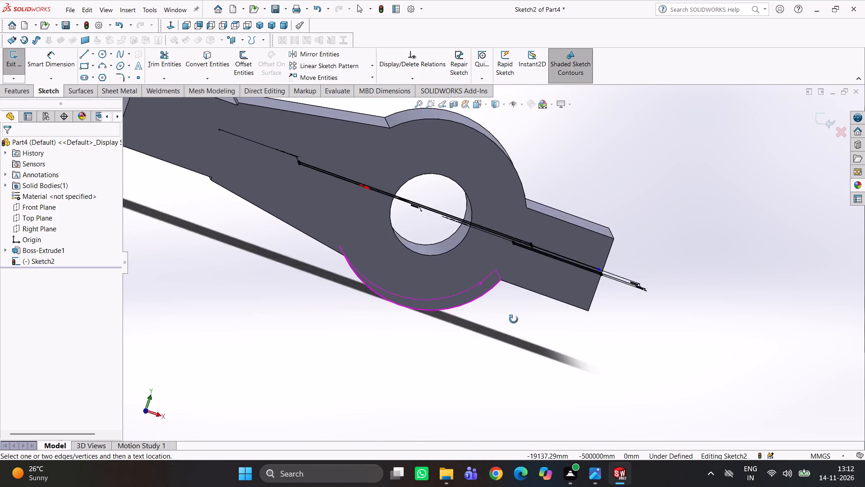
middle_click_drag(514, 319, 507, 359)
scroll(519, 320, "up", 5)
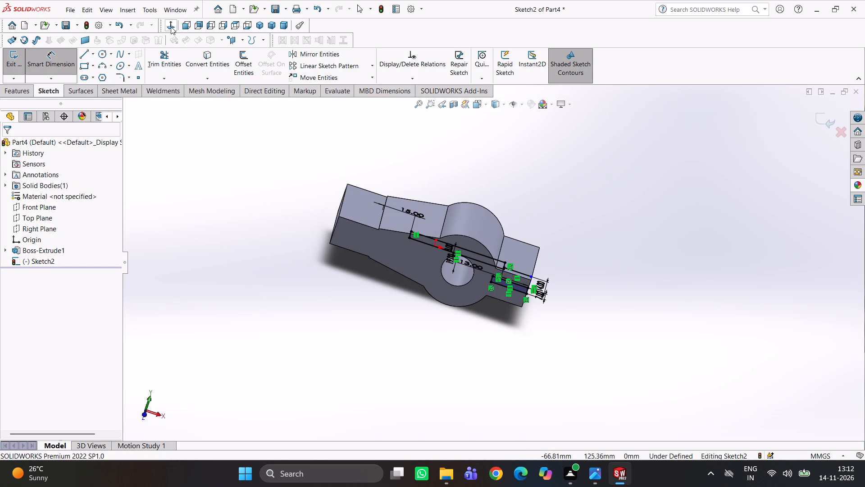
left_click(171, 27)
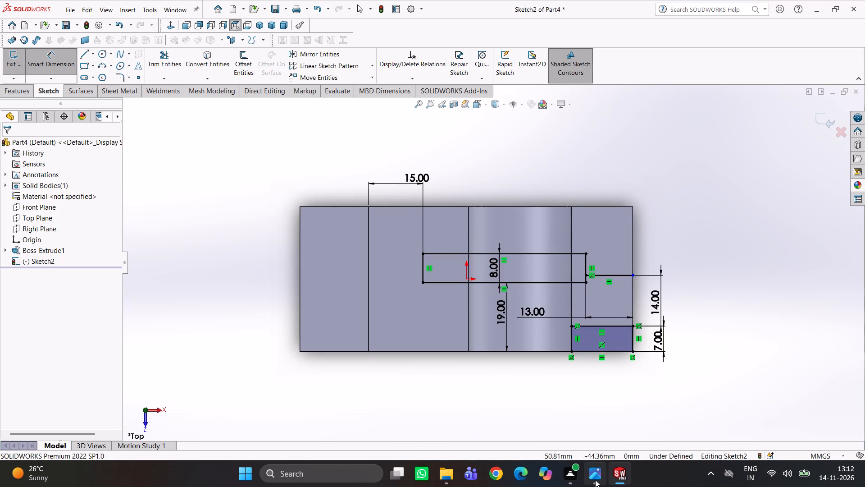
left_click(594, 478)
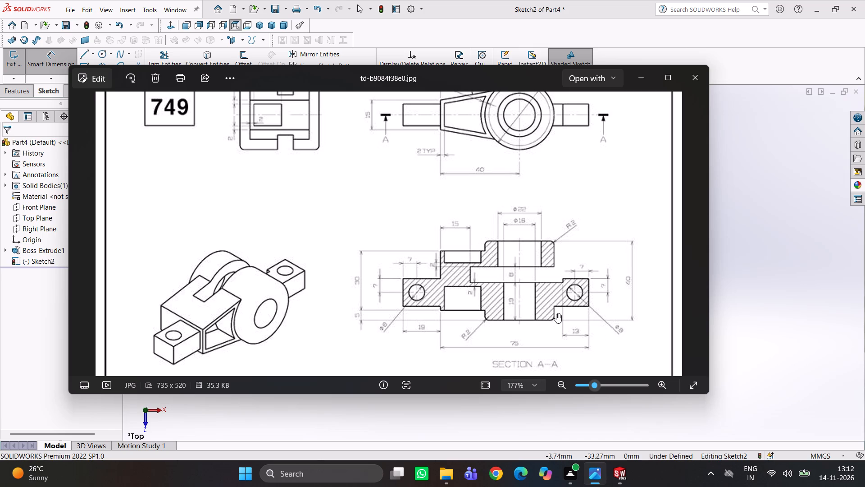
scroll(554, 308, "up", 2)
scroll(550, 310, "down", 3)
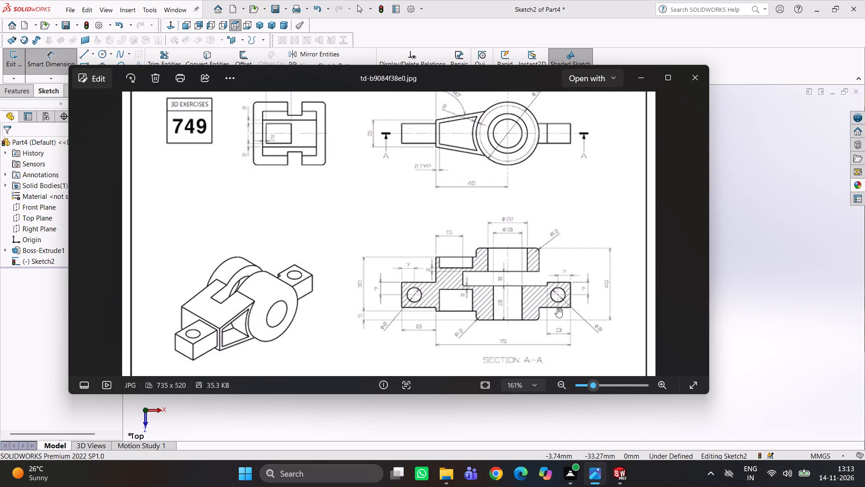
left_click(625, 472)
Delete the small front-corner rectangle's 7 mm dimension and all four of its lines from the sketch.
left_click(612, 335)
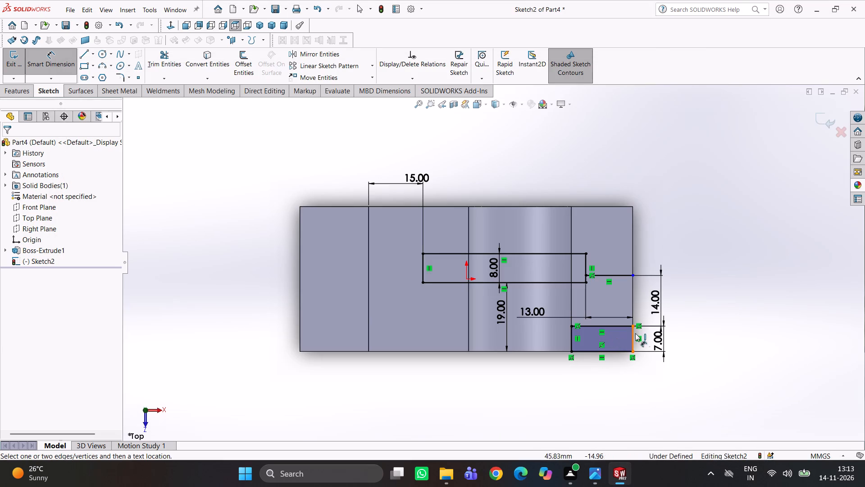
right_click_drag(720, 328, 738, 106)
left_click(654, 339)
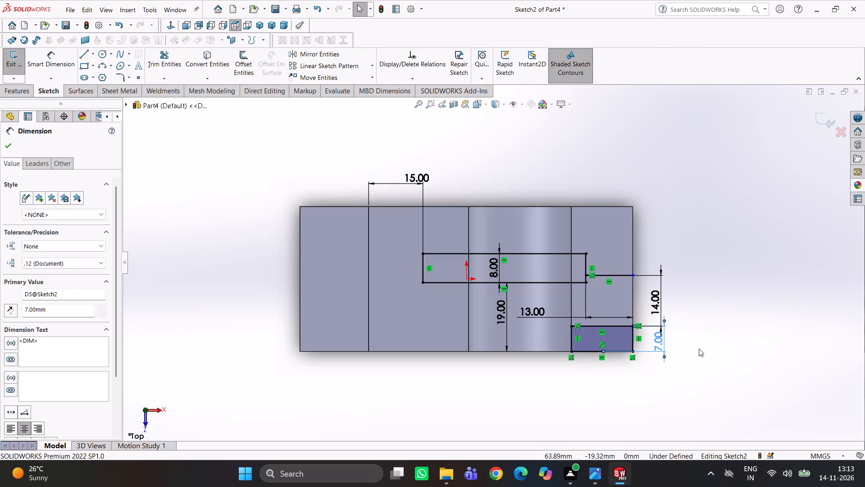
key("Delete")
left_click(626, 350)
key("Delete")
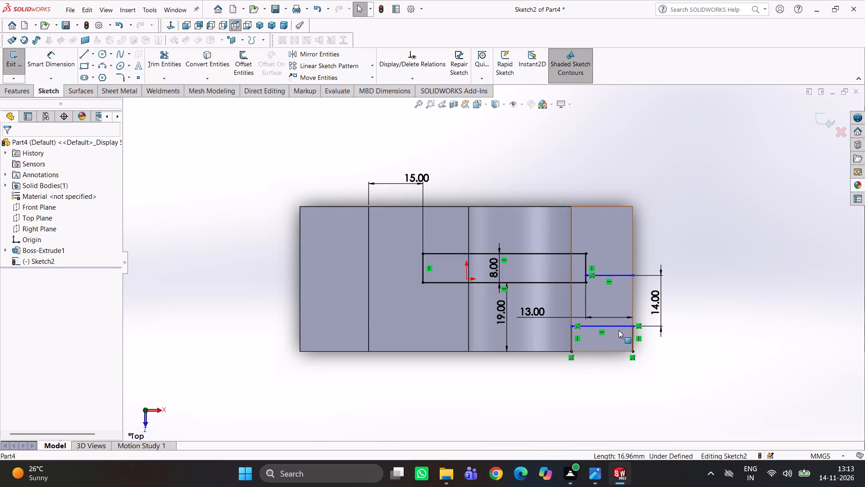
left_click(619, 326)
key("Delete")
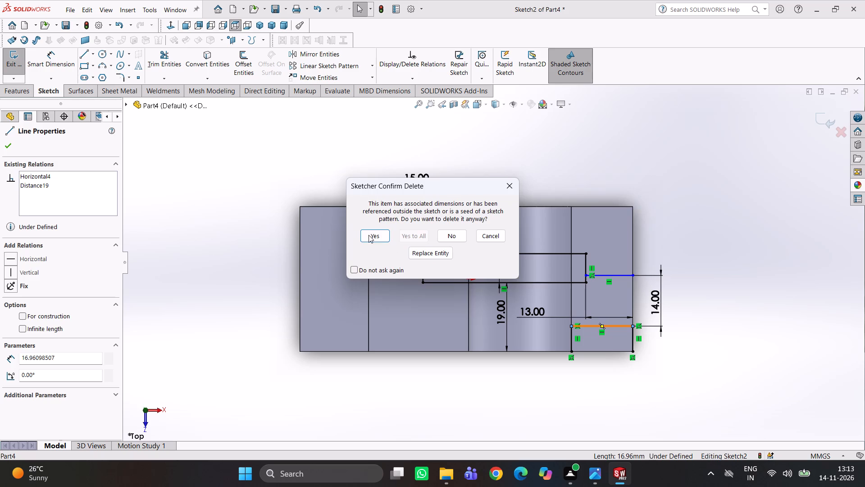
left_click(377, 237)
left_click(572, 335)
key("Delete")
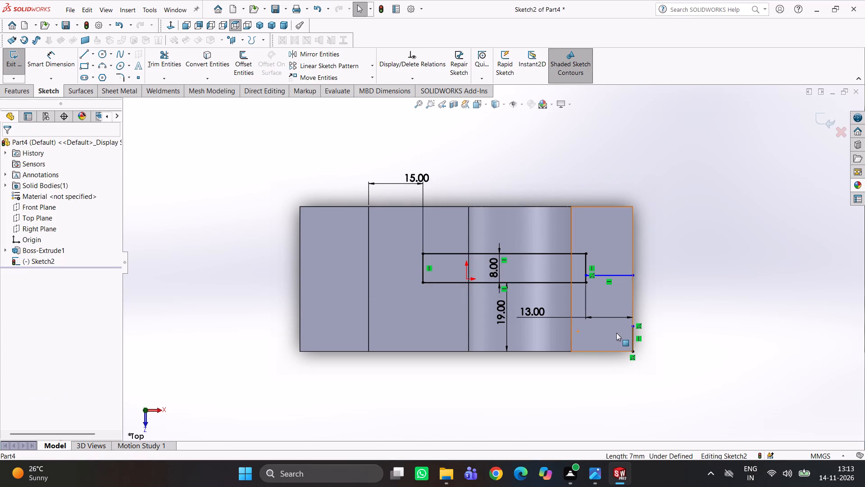
left_click(634, 335)
key("Delete")
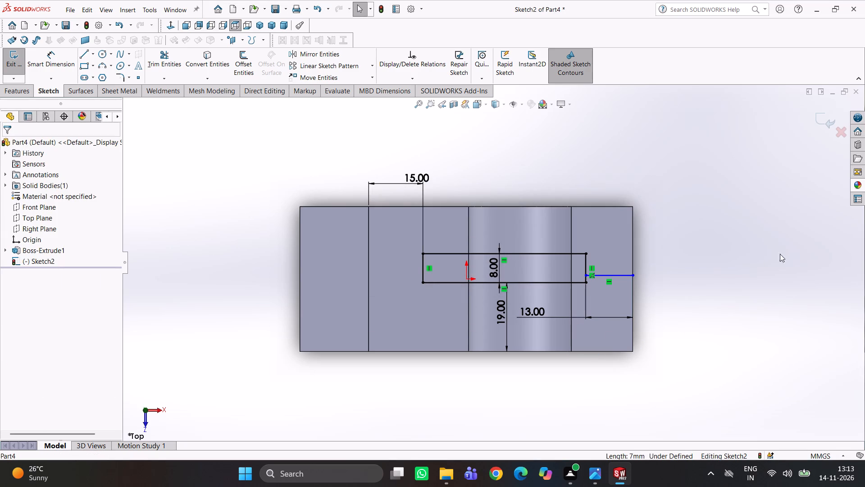
Dimension the distance from the outer end of the lug's short horizontal line to the lug's back edge.
right_click_drag(739, 288, 733, 256)
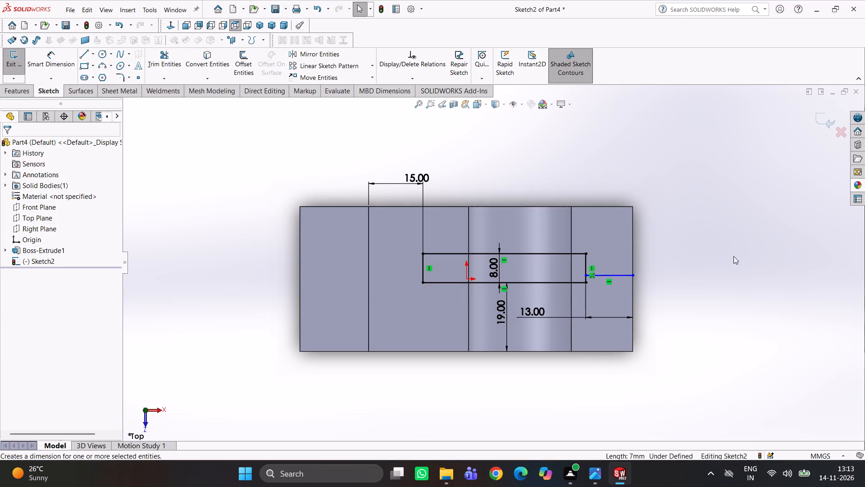
right_click_drag(733, 256, 732, 210)
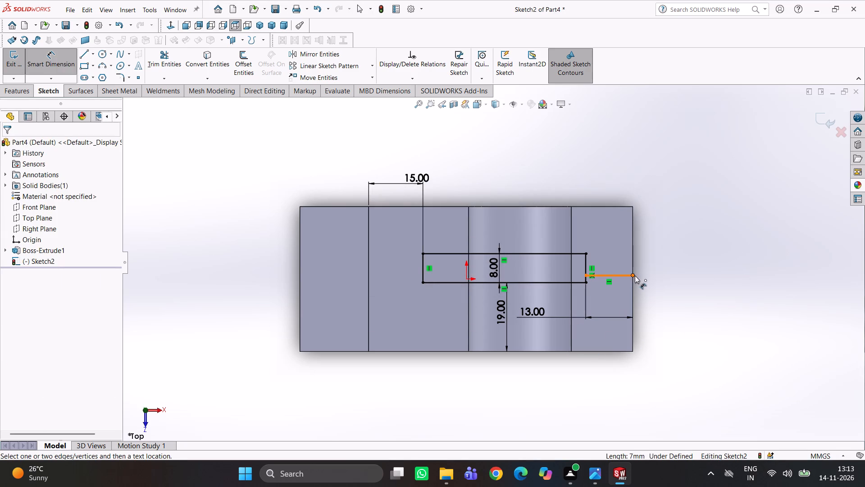
left_click(633, 275)
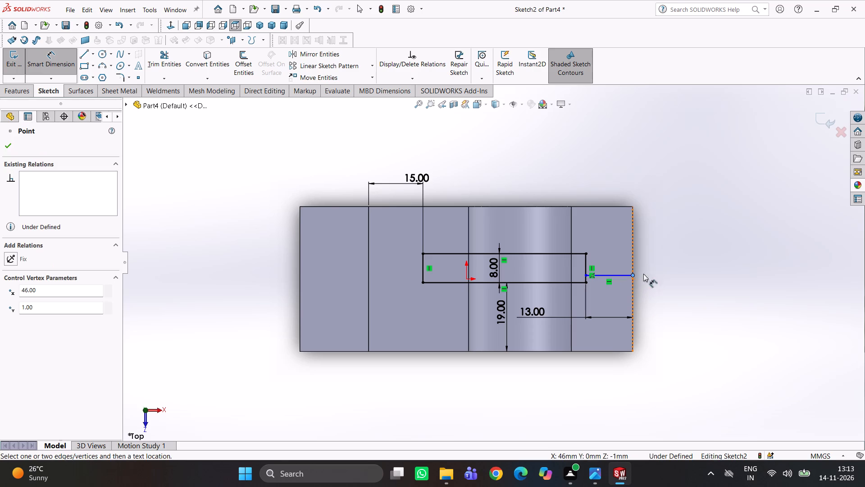
left_click(615, 205)
left_click(623, 207)
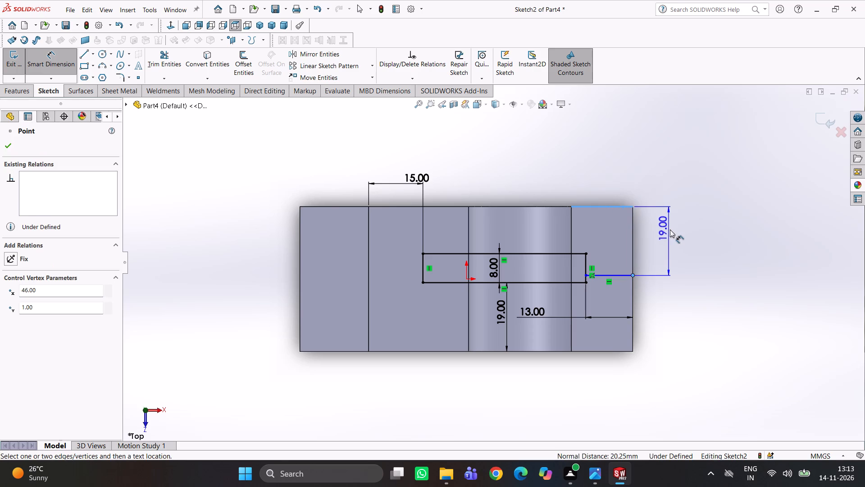
left_click(670, 230)
left_click(632, 216)
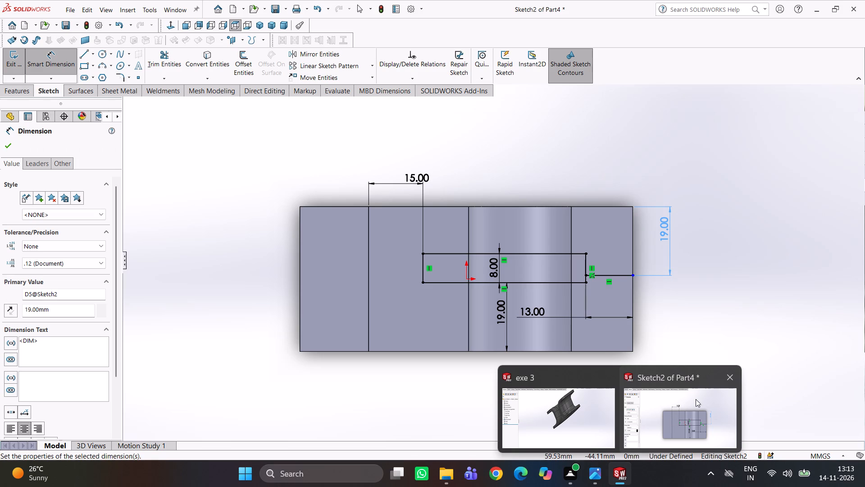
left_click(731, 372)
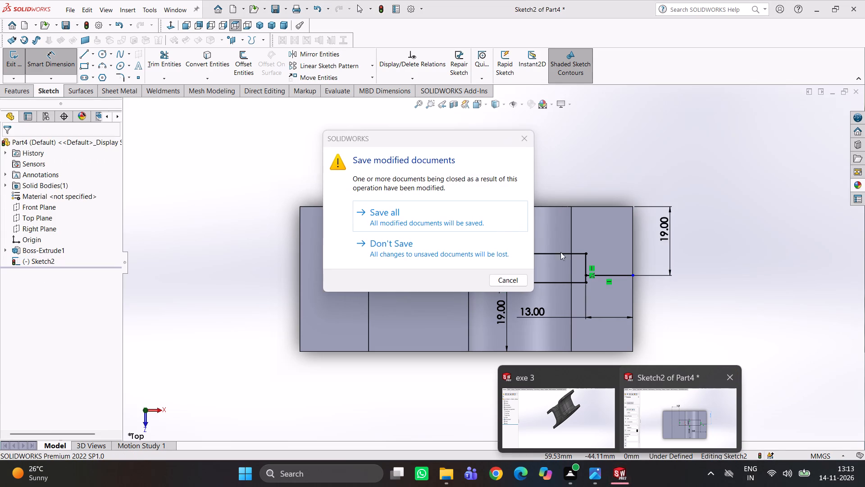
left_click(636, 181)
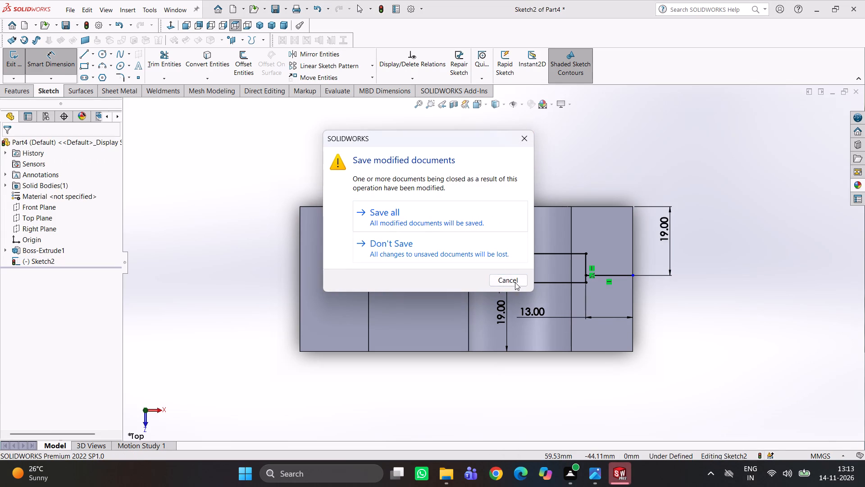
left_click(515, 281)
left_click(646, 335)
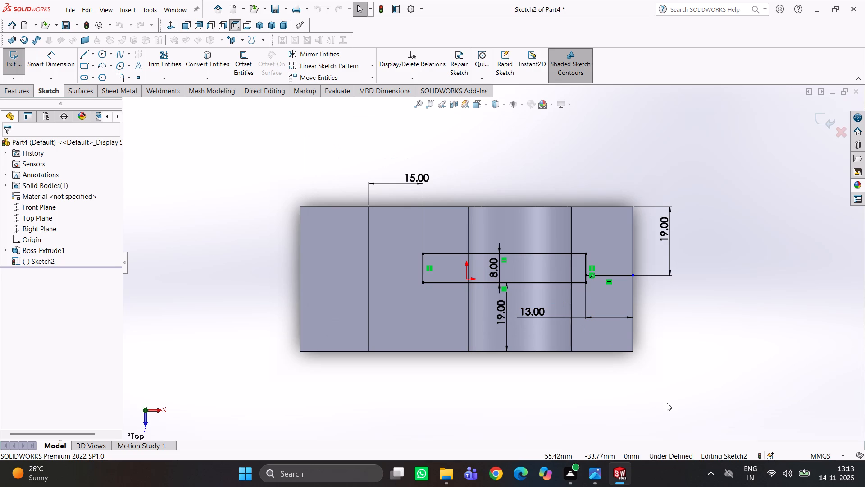
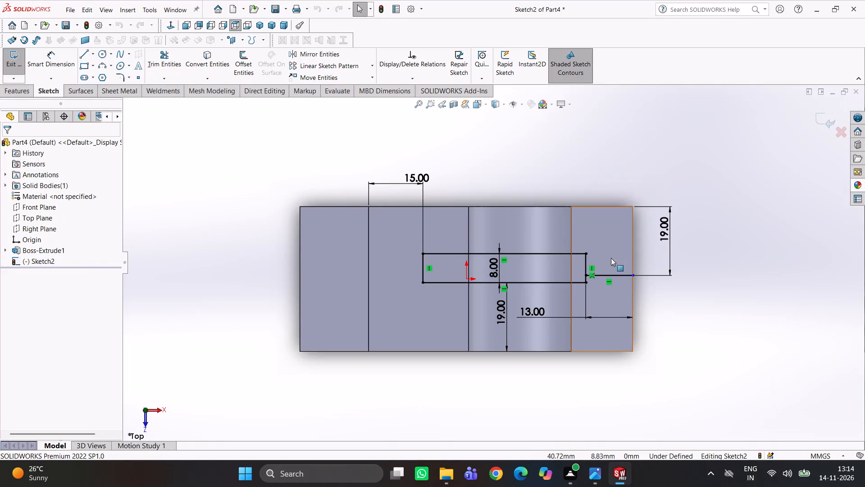
Delete the short horizontal line between the slot rectangle and the lug's outer end, together with its associated dimension.
left_click(613, 274)
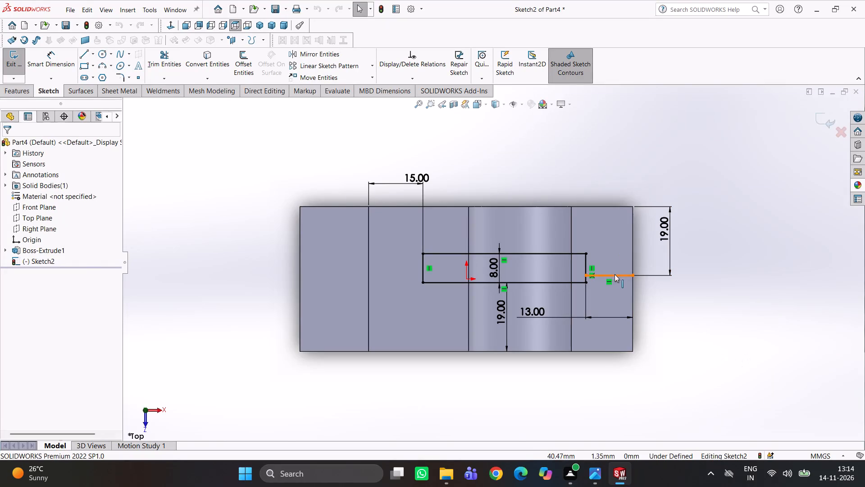
key("Delete")
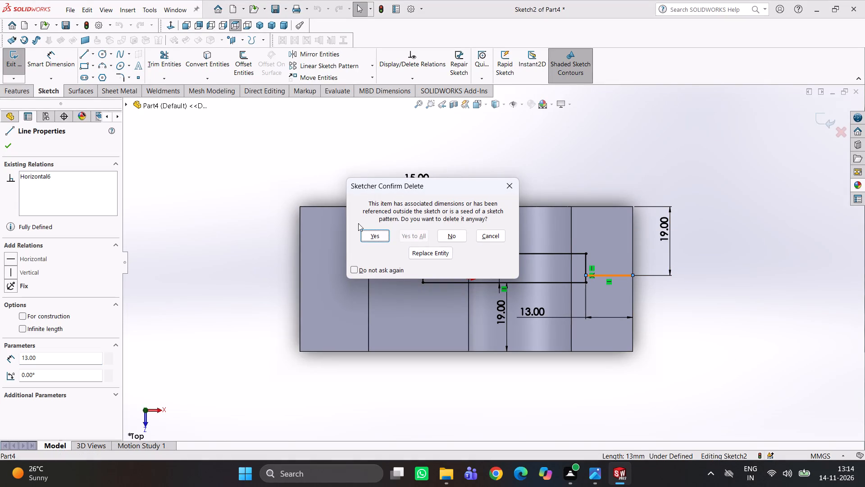
left_click(382, 234)
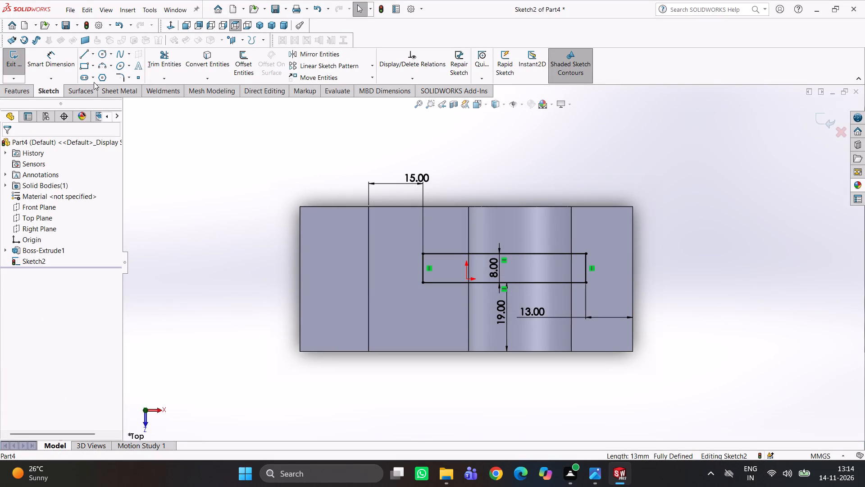
Extrude-cut the 8 mm wide slot rectangle through the body with the Through All - Both end condition.
left_click(0, 91)
left_click(147, 62)
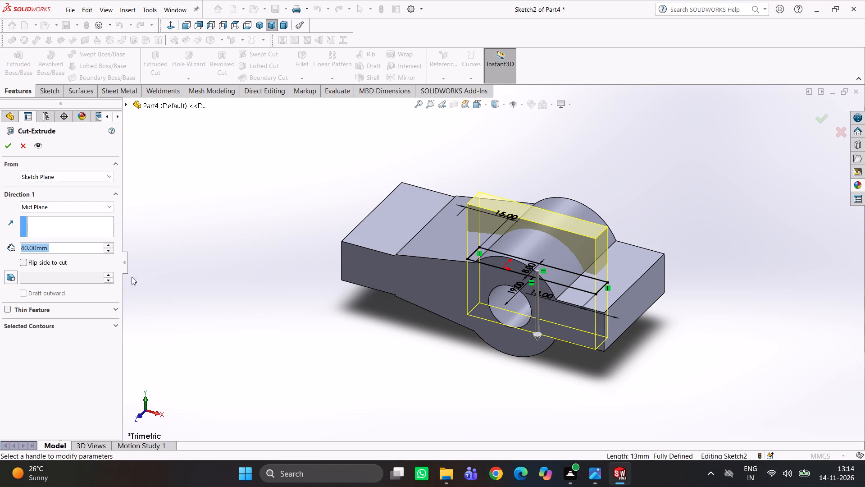
left_click(80, 202)
left_click(65, 232)
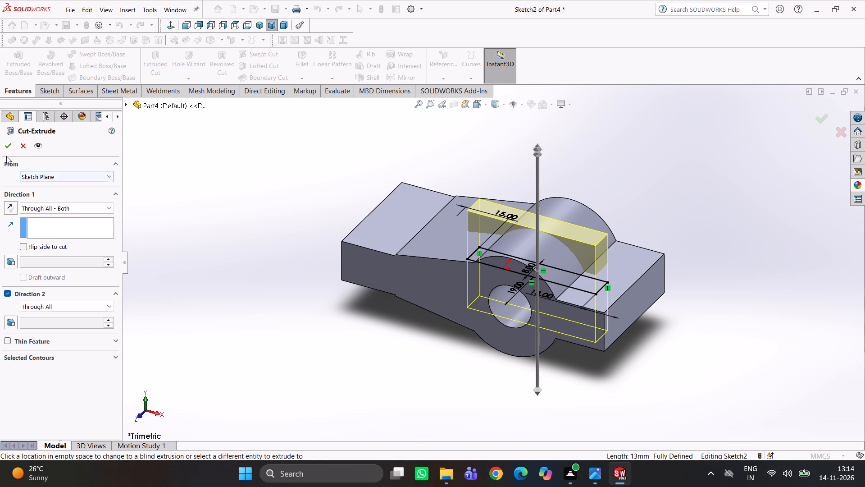
left_click(6, 148)
Examine the slot cut through the hub from several angles and check it against section A-A of drawing 749.
middle_click_drag(305, 337, 305, 345)
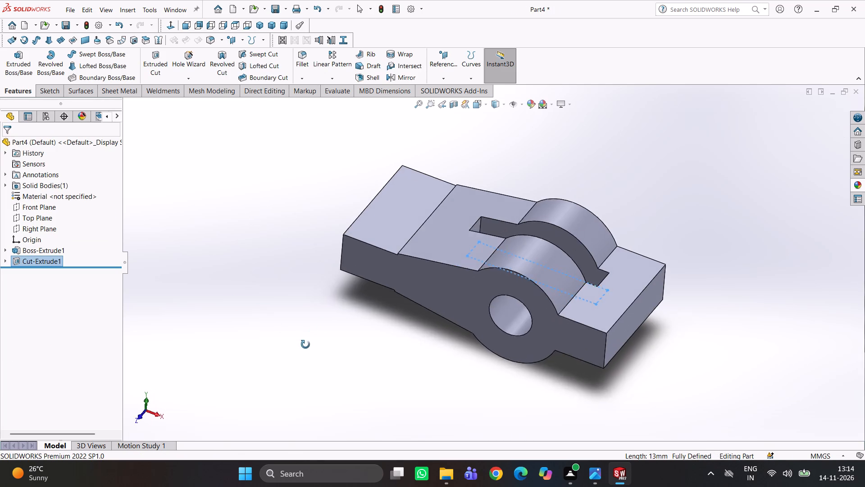
middle_click_drag(305, 345, 306, 363)
scroll(720, 345, "down", 3)
middle_click_drag(719, 343, 714, 382)
scroll(650, 323, "up", 3)
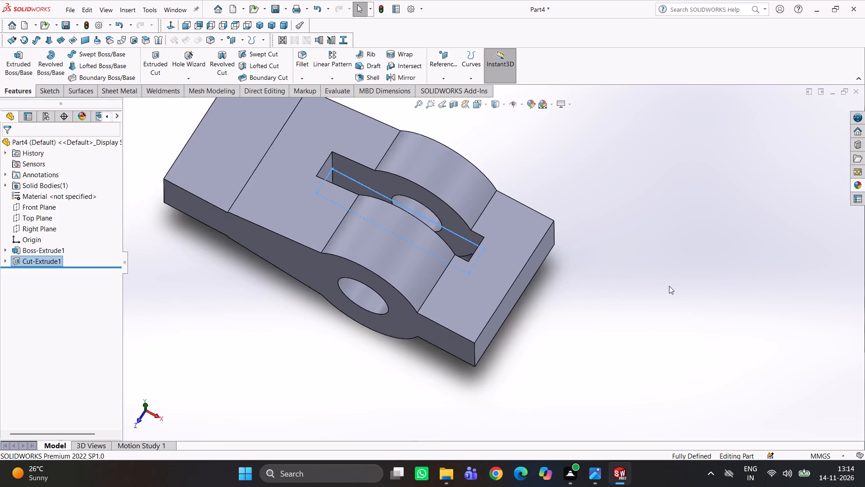
scroll(669, 286, "up", 1)
middle_click_drag(669, 286, 742, 277)
middle_click_drag(564, 315, 565, 266)
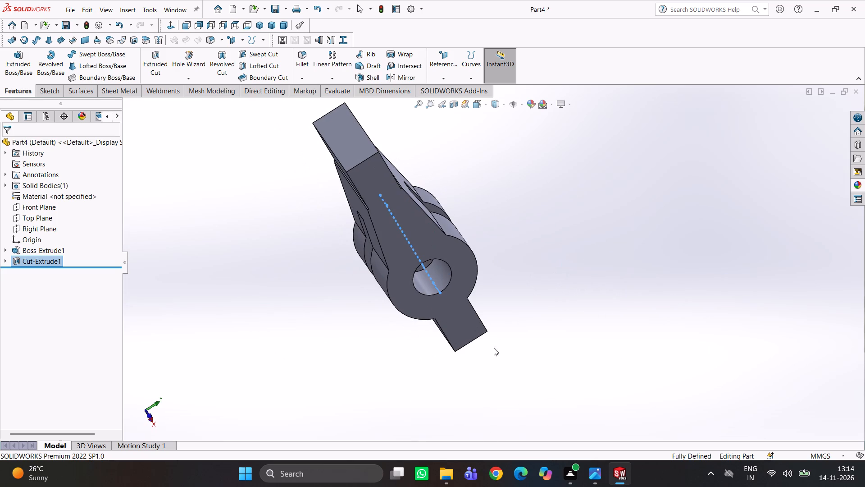
scroll(578, 309, "up", 2)
middle_click_drag(563, 298, 533, 239)
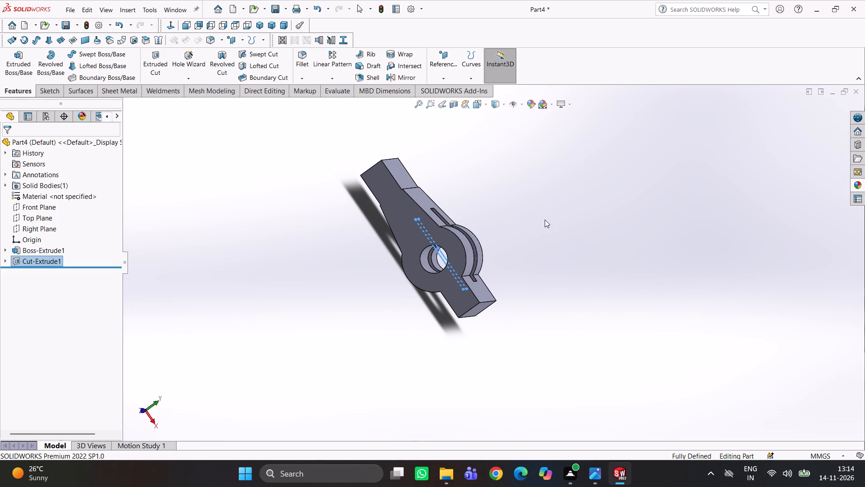
middle_click_drag(573, 242, 545, 288)
left_click(616, 472)
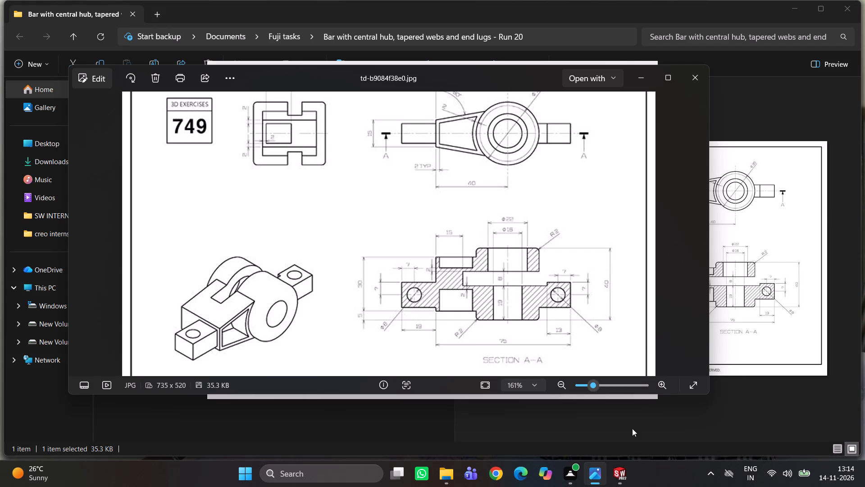
left_click(614, 474)
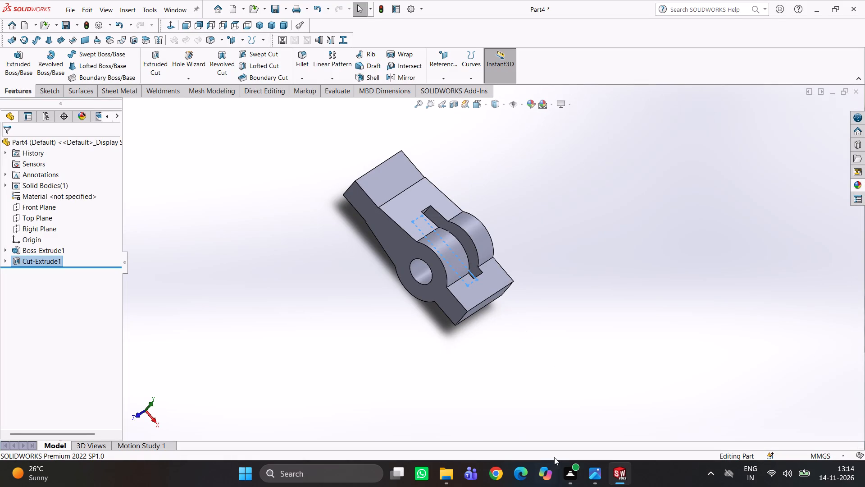
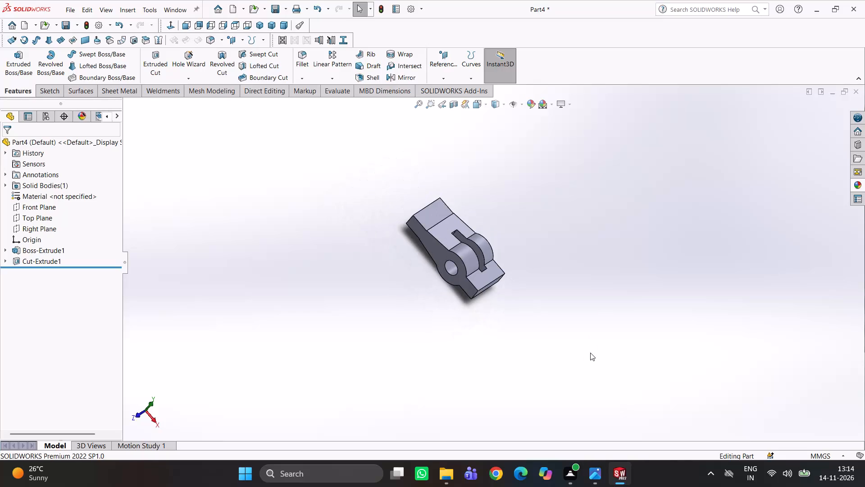
Open a new sketch on the bar's flat side face showing the hub outline, consulting drawing 749 for the lug offsets.
left_click(592, 471)
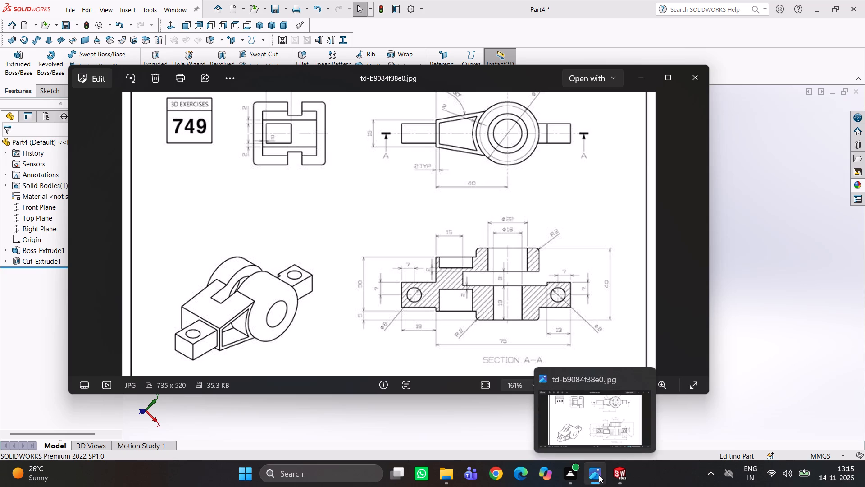
left_click(621, 474)
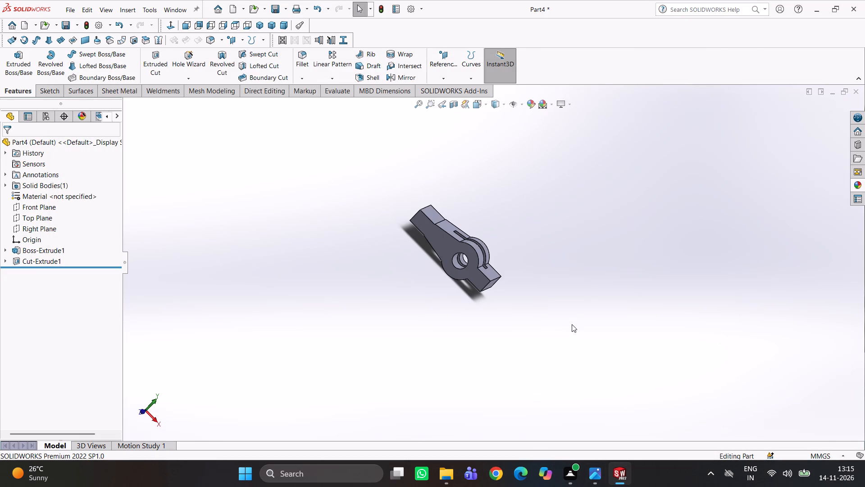
left_click(441, 243)
left_click(477, 217)
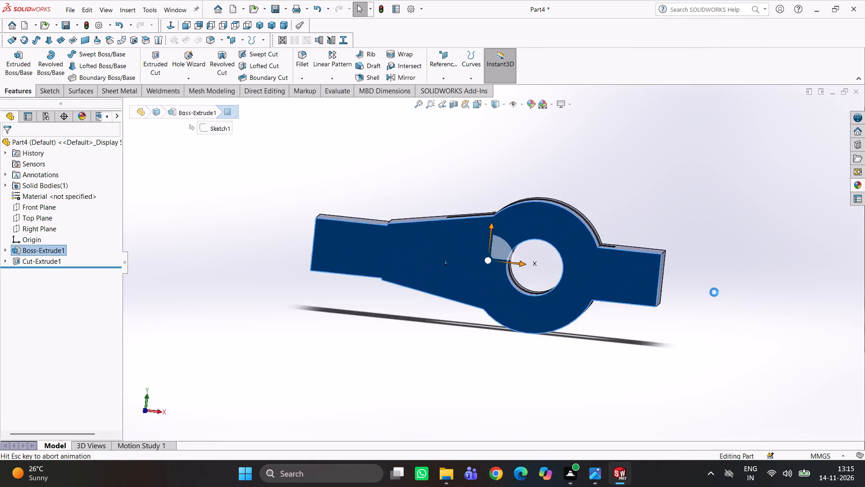
left_click(694, 343)
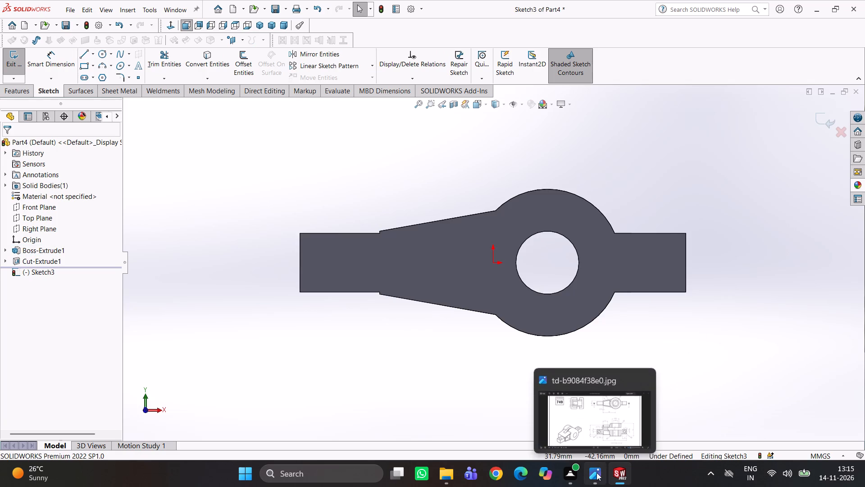
left_click(620, 423)
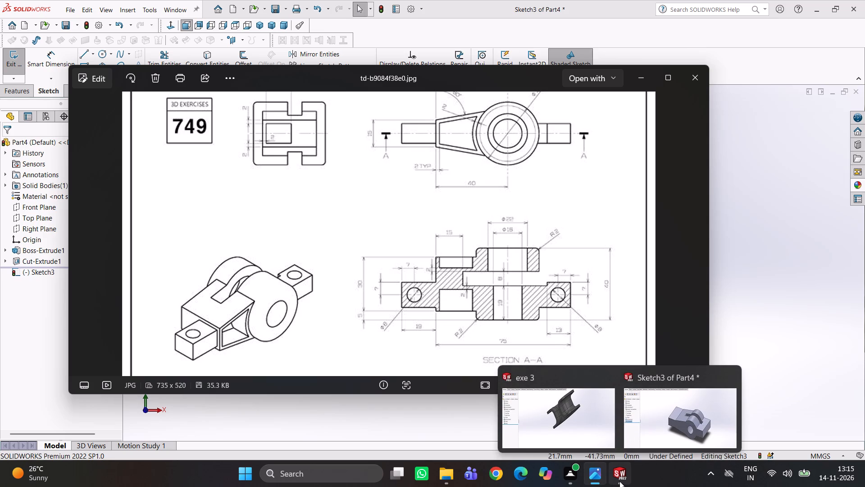
left_click(621, 470)
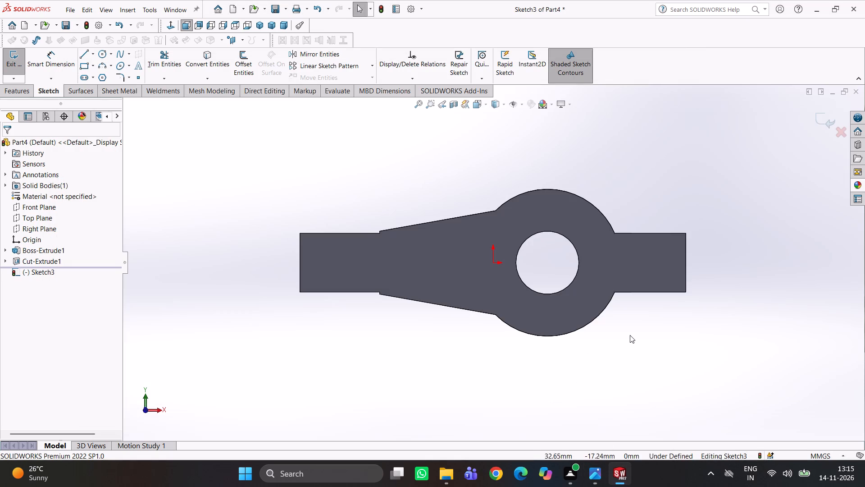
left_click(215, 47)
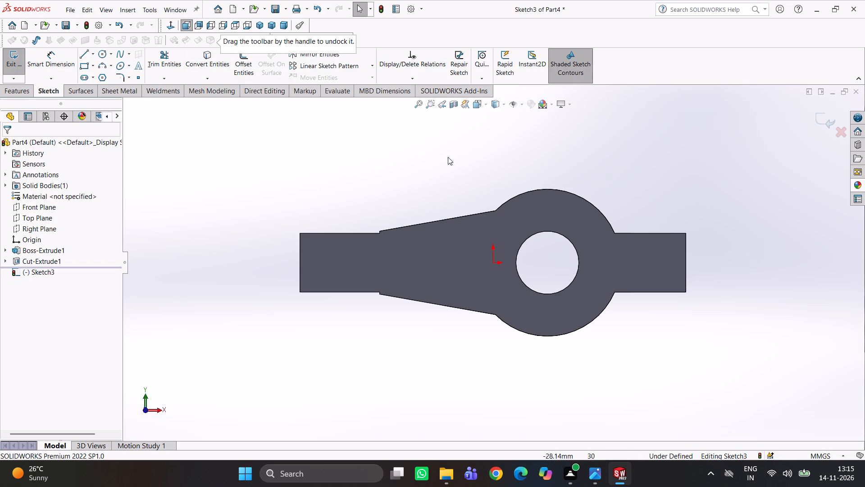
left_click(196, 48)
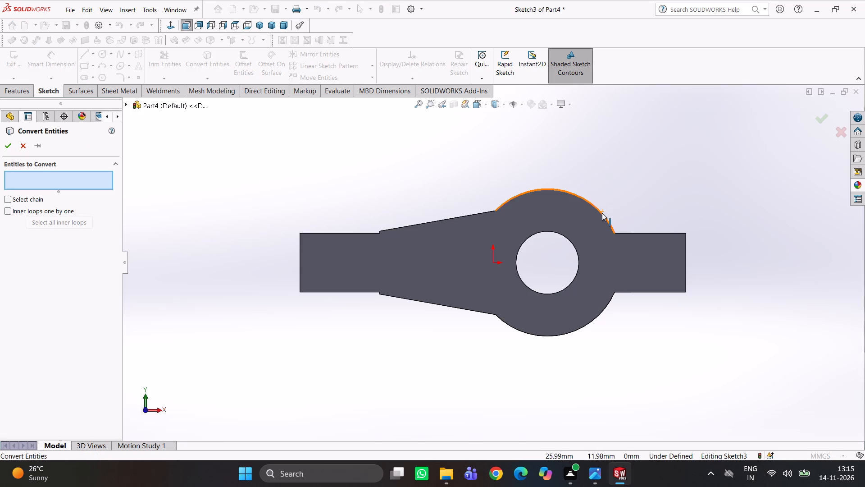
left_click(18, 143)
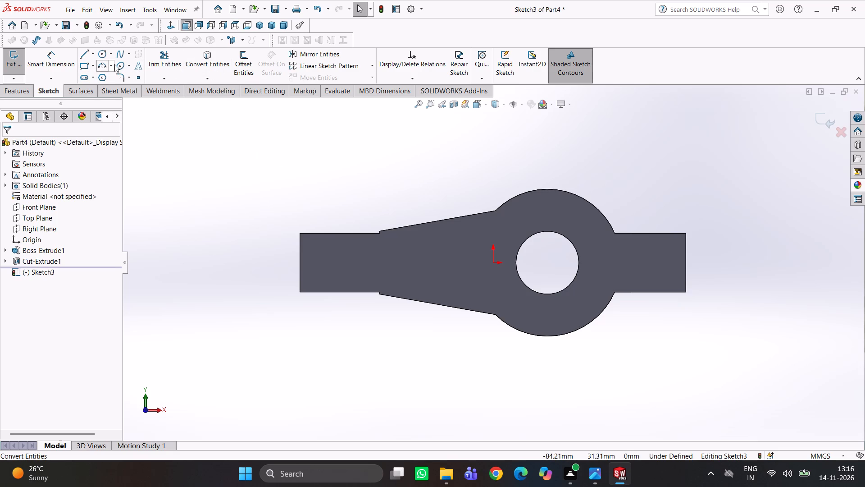
Sketch a circle concentric with the hub hole on the hub's outer edge and dimension its diameter as 35 mm.
left_click(100, 54)
left_click(546, 263)
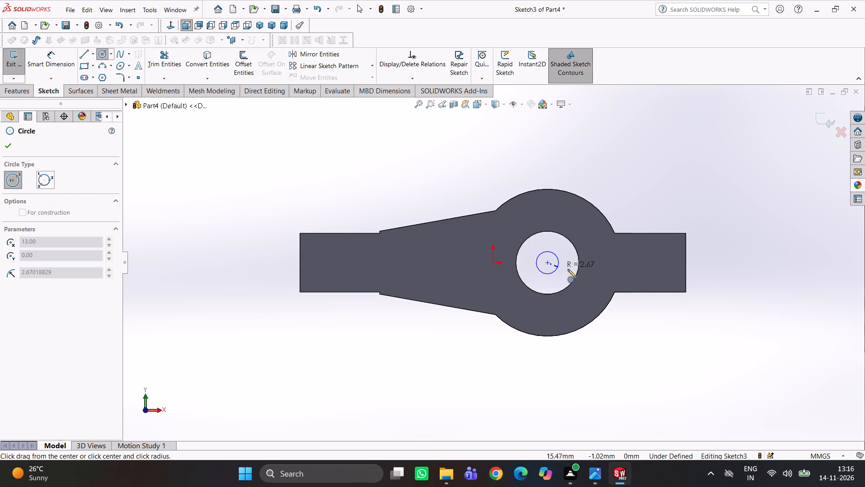
left_click(608, 299)
right_click_drag(659, 202, 650, 116)
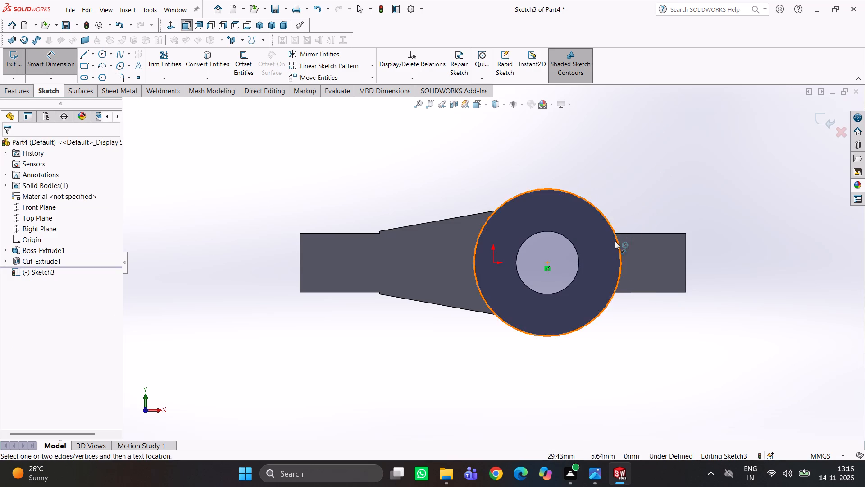
left_click(618, 243)
left_click(626, 189)
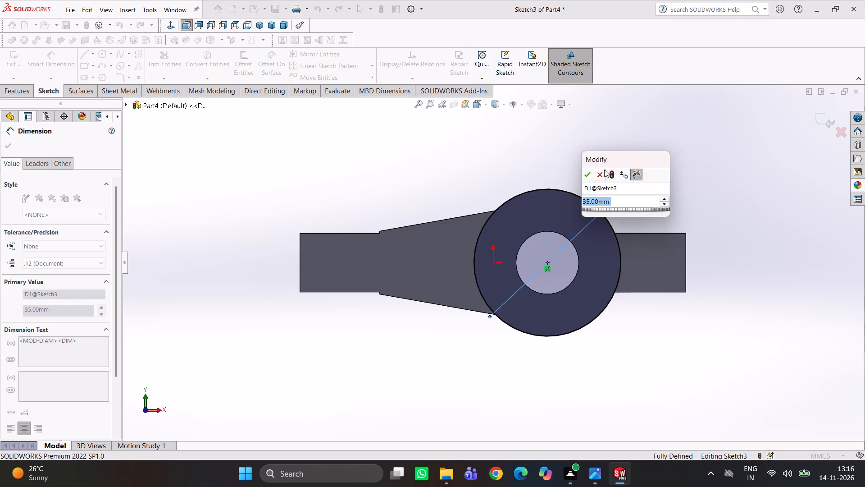
left_click(592, 172)
left_click(654, 213)
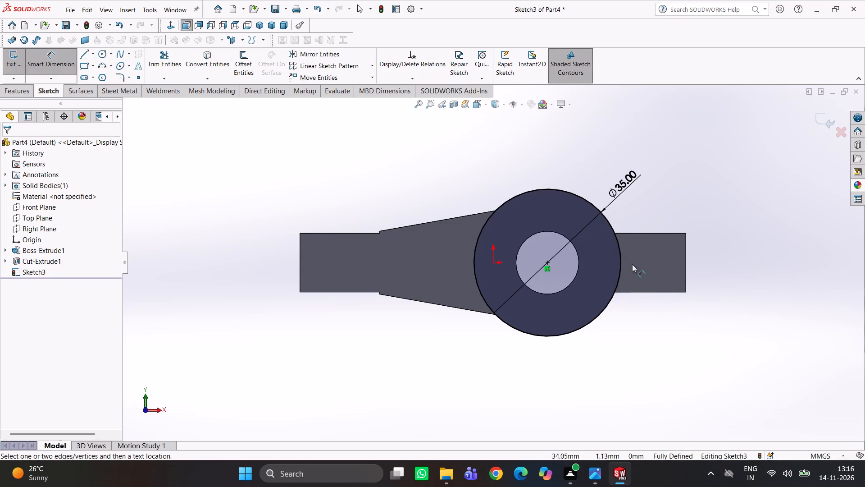
Convert the two long edges and the end edge of the short lug into sketch lines.
scroll(624, 264, "down", 3)
scroll(592, 271, "up", 2)
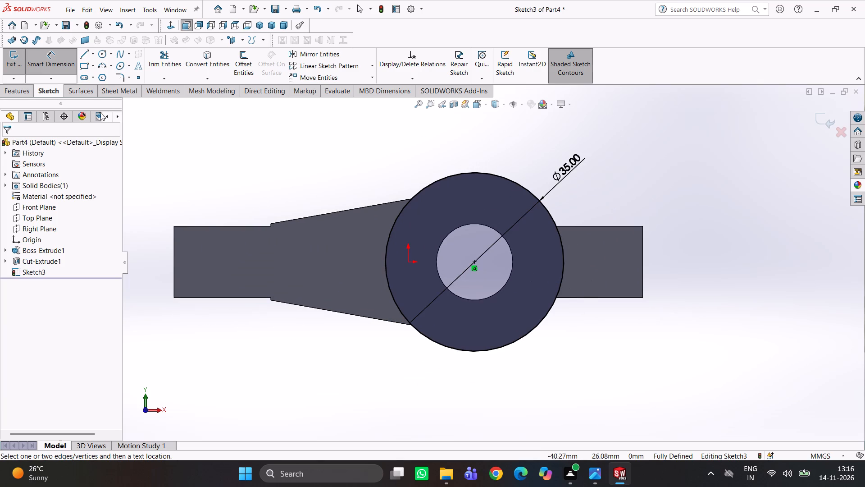
left_click(197, 58)
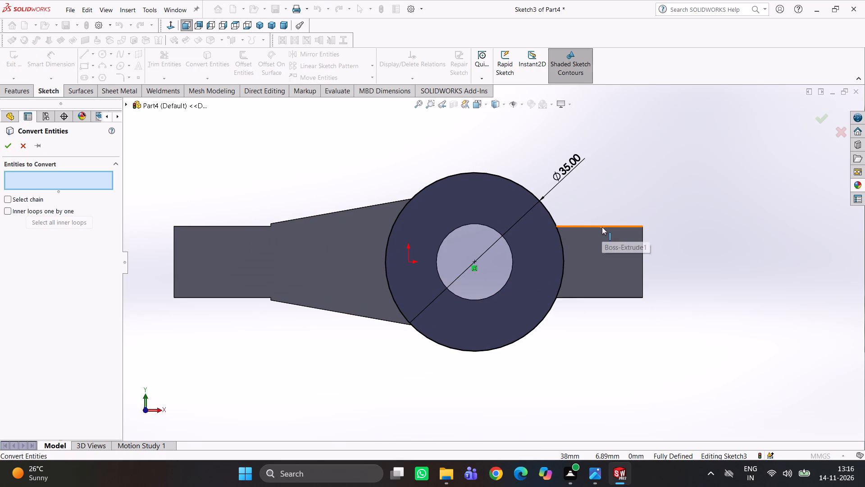
left_click(602, 227)
left_click(642, 255)
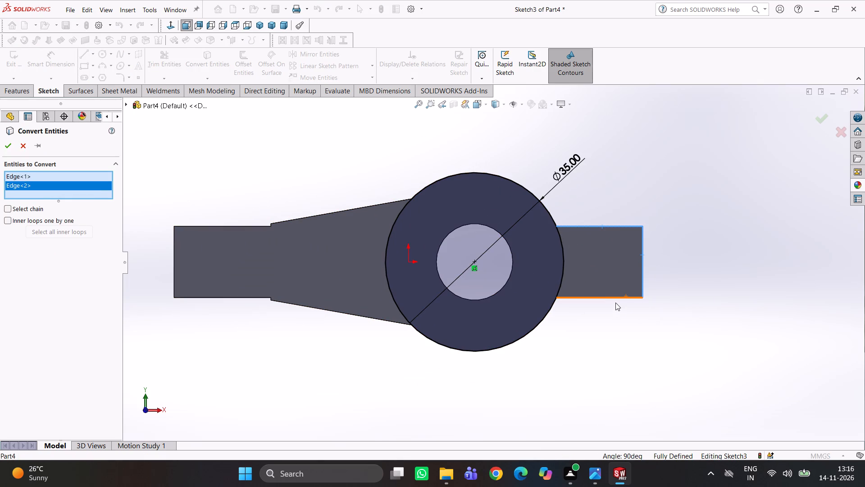
left_click(615, 298)
left_click(6, 140)
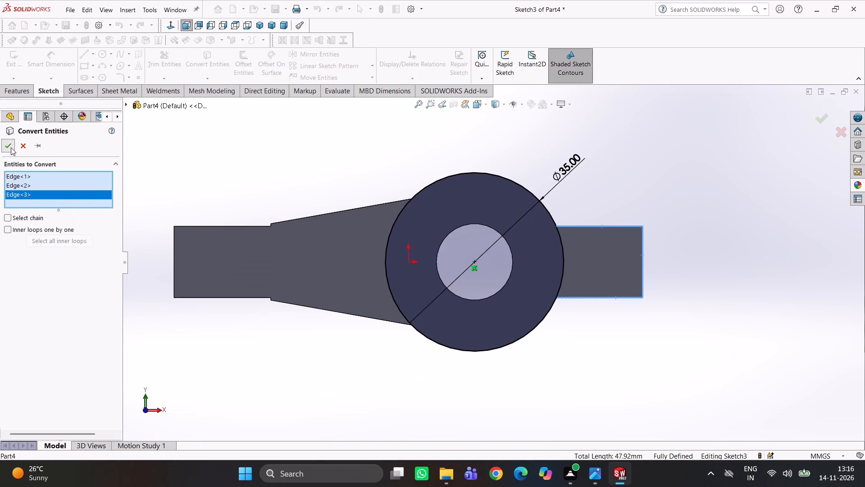
Trim the circle down to the arc bordering the short lug and delete its diameter dimension.
middle_click_drag(633, 184, 639, 212)
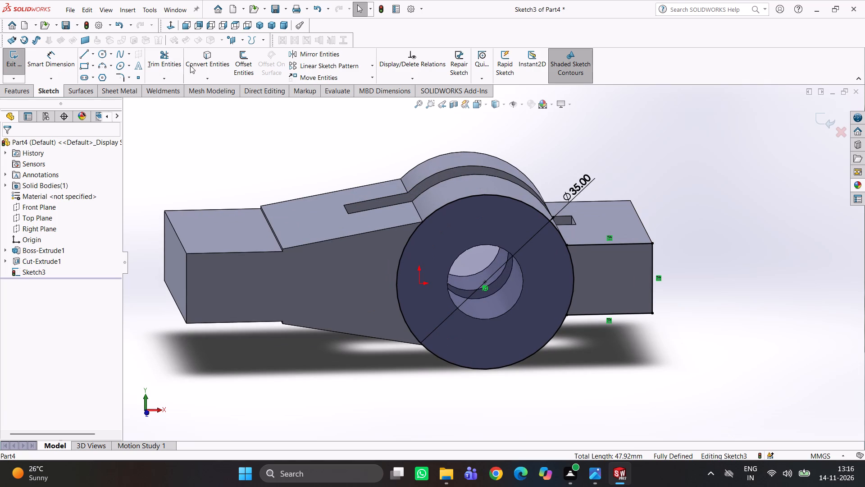
left_click(168, 57)
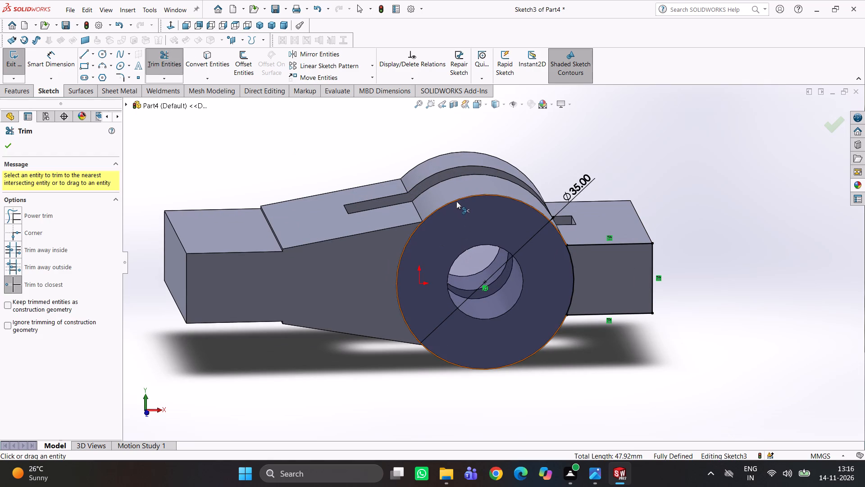
left_click(456, 201)
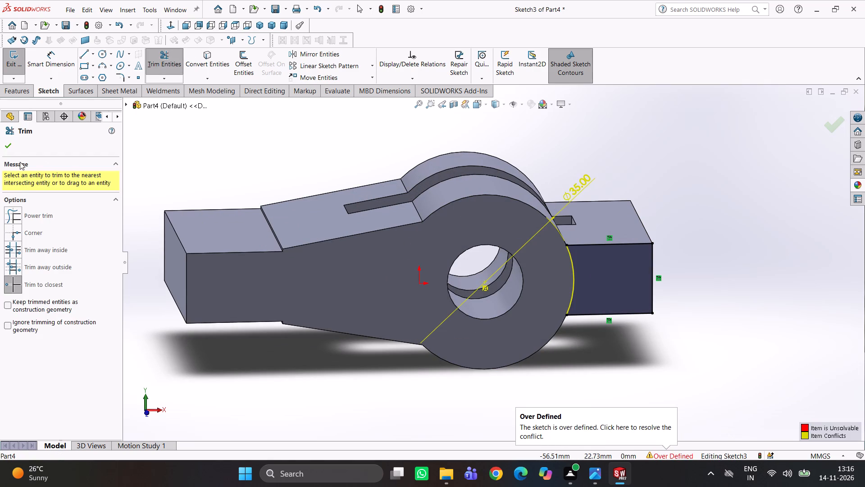
left_click(9, 146)
left_click(575, 185)
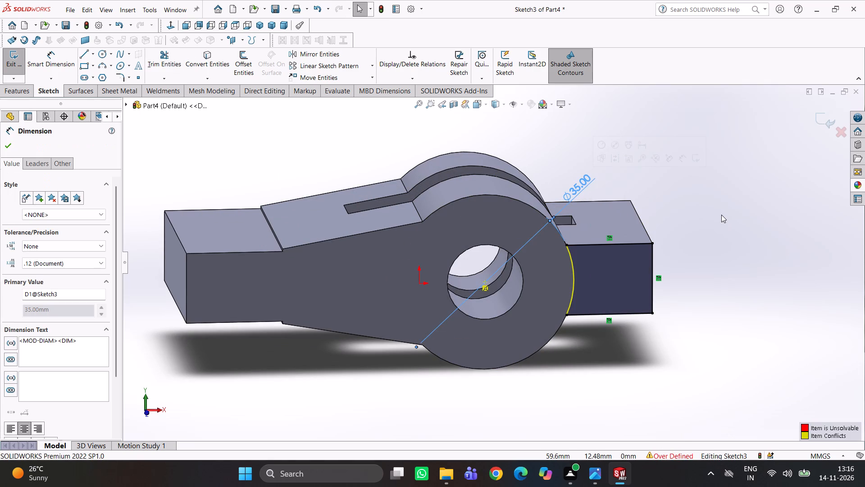
key("Delete")
Extrude-cut the short lug profile with a Blind depth of 7 mm, checking the depth against section A-A of the drawing.
scroll(626, 292, "up", 2)
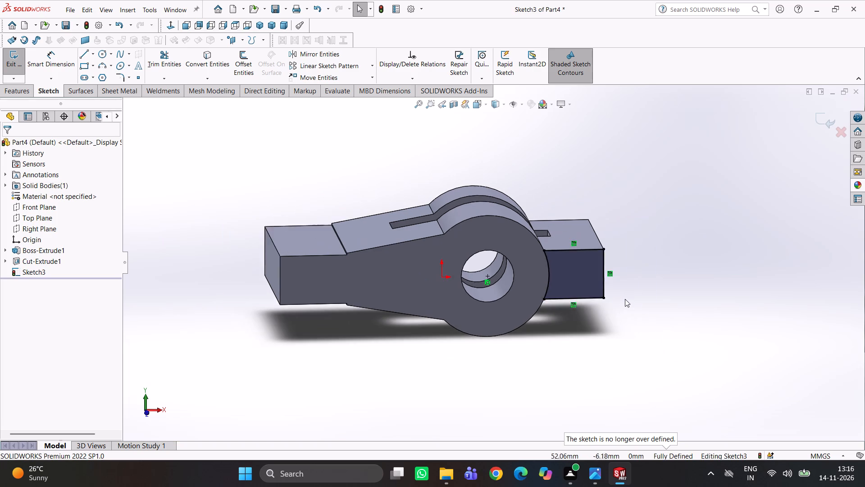
middle_click_drag(633, 300, 627, 296)
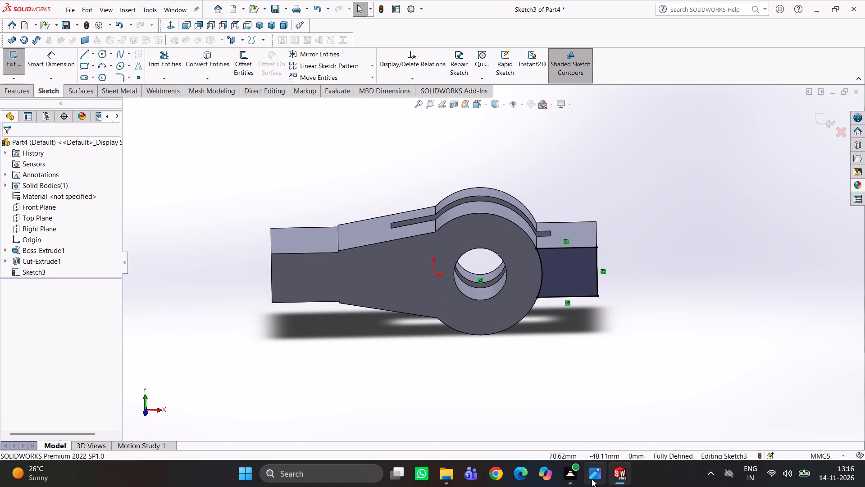
left_click(592, 479)
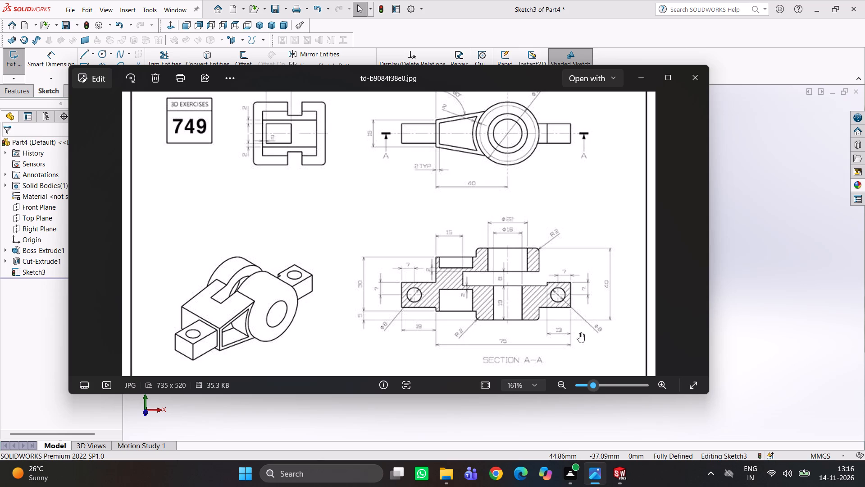
left_click(621, 475)
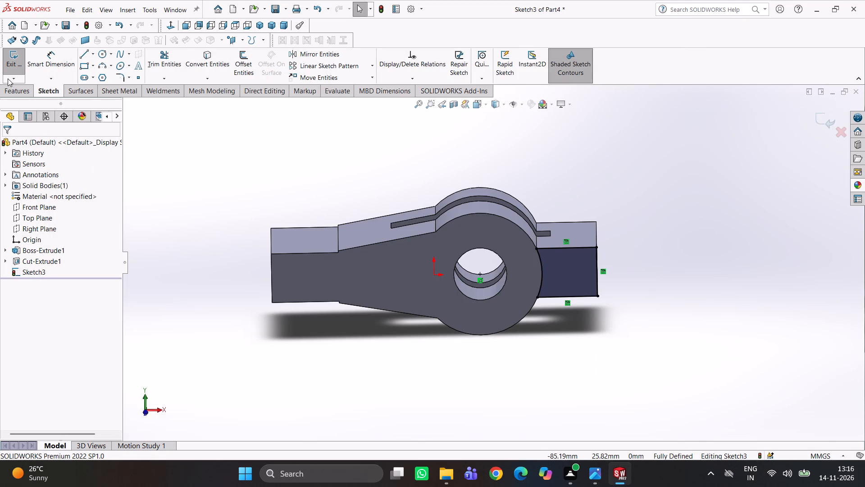
left_click(12, 89)
left_click(157, 64)
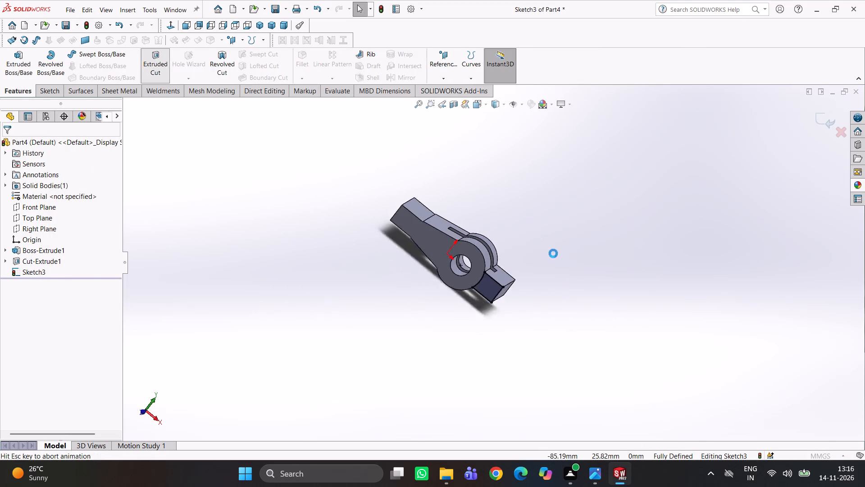
scroll(547, 263, "down", 3)
middle_click_drag(532, 269, 496, 279)
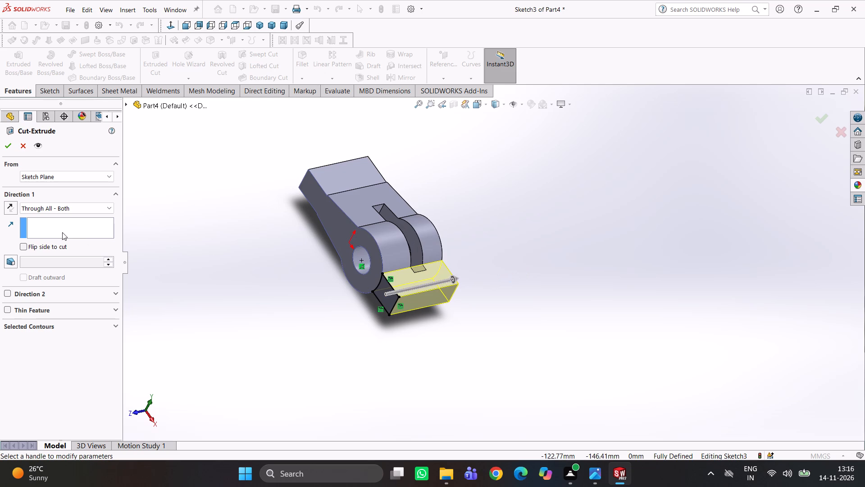
left_click(68, 208)
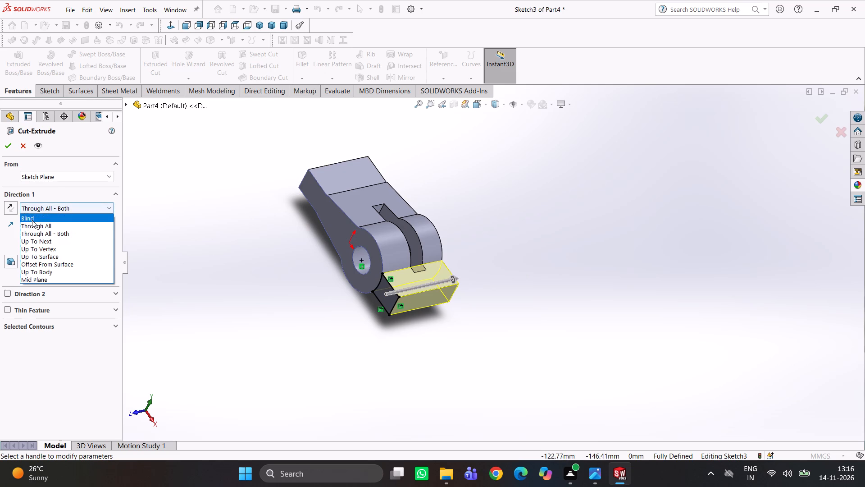
left_click(30, 217)
left_click_drag(58, 250, 21, 259)
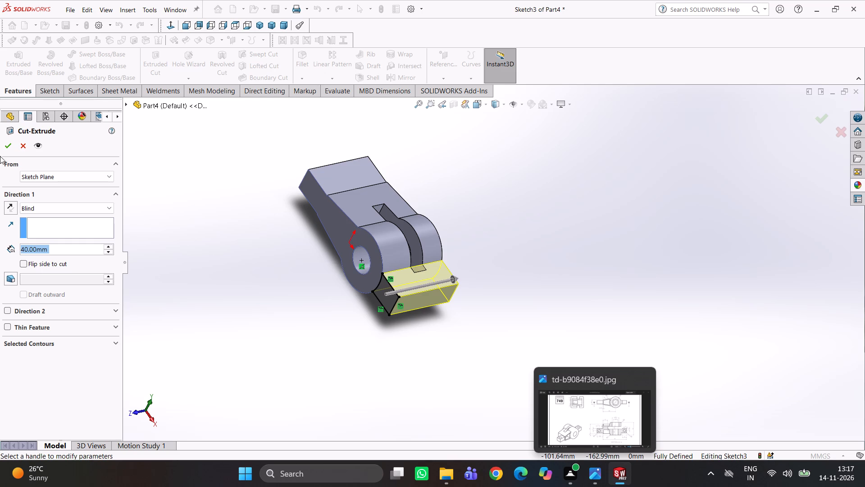
left_click(590, 476)
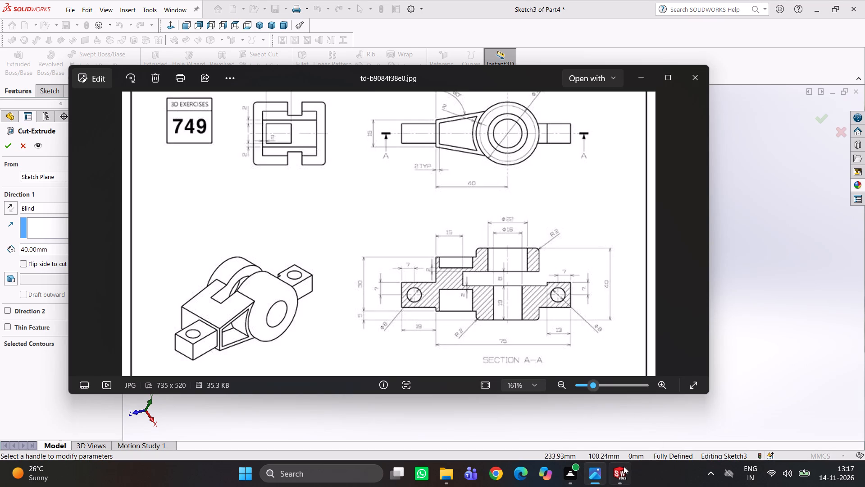
left_click(624, 466)
left_click_drag(50, 252, 11, 262)
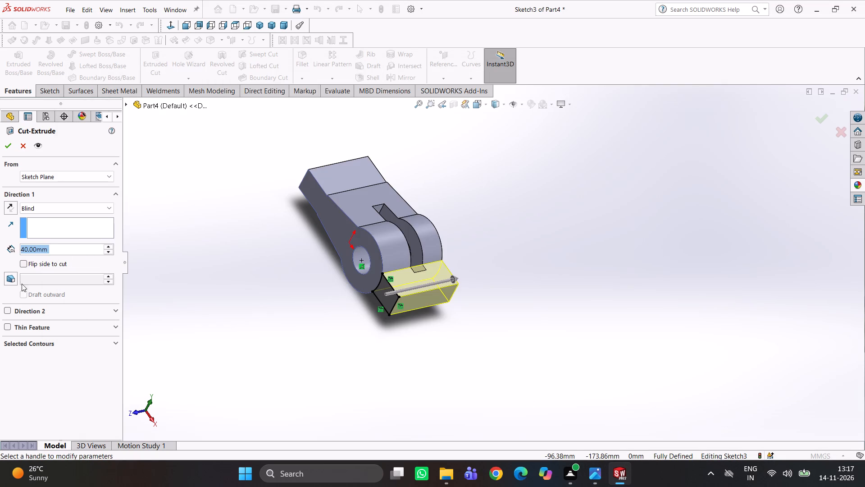
key("7")
key("Return")
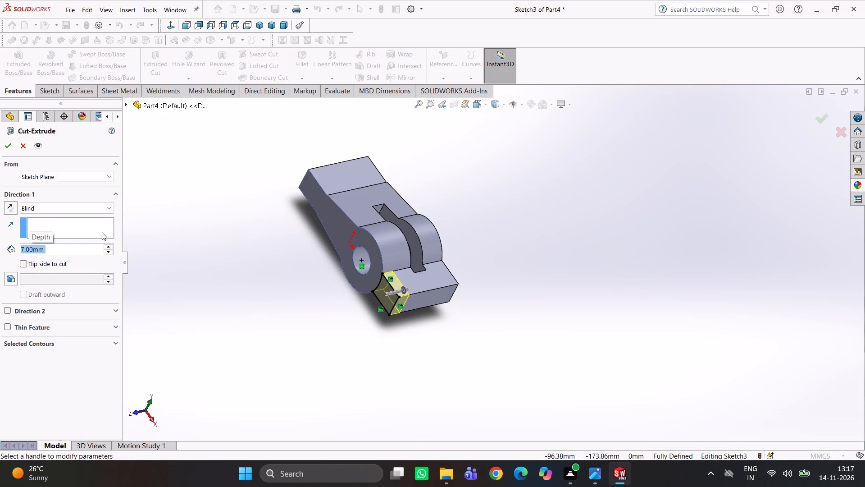
left_click(12, 147)
Examine the cut beside the hub on the short lug from several angles.
scroll(391, 313, "down", 2)
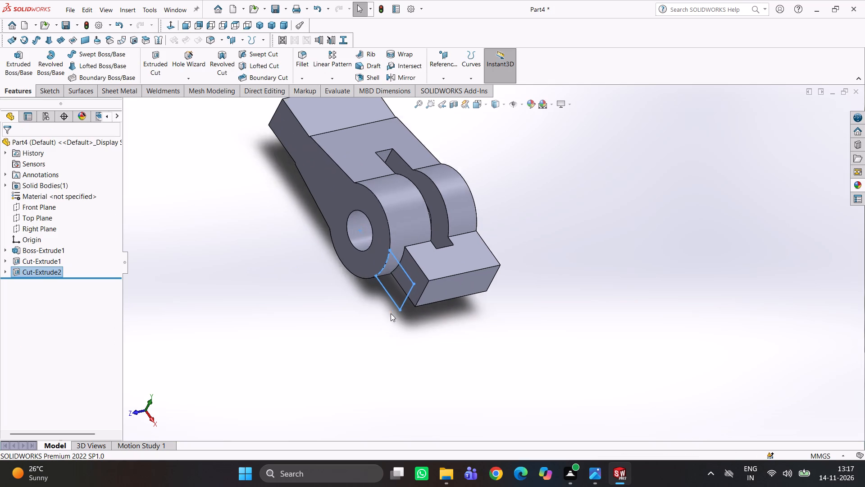
scroll(391, 313, "down", 1)
left_click(389, 322)
middle_click_drag(487, 336, 423, 290)
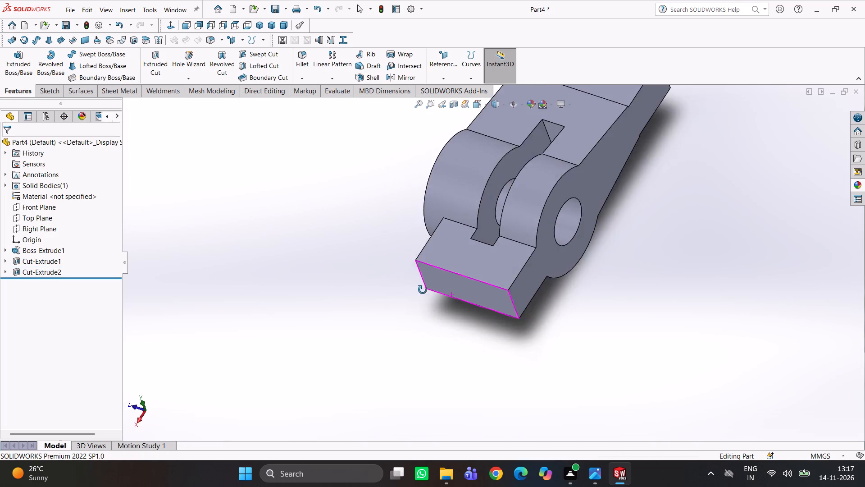
middle_click_drag(423, 290, 443, 354)
left_click(383, 372)
scroll(453, 303, "down", 2)
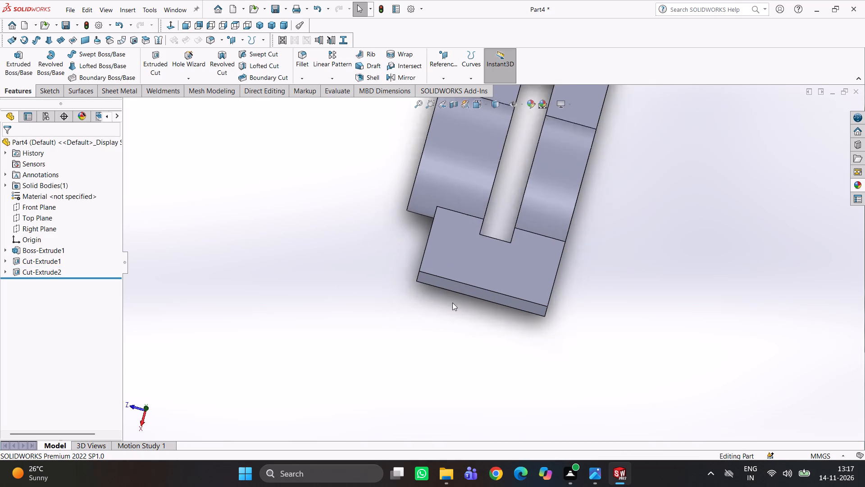
Examine the short lug's end and slot, and the long arm on the opposite side of the hub, from several angles.
scroll(452, 303, "down", 1)
middle_click_drag(447, 295, 451, 274)
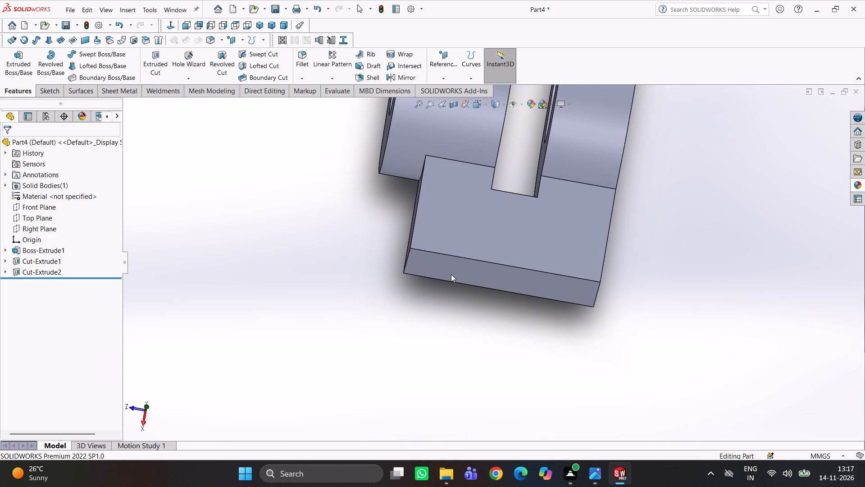
scroll(482, 259, "down", 1)
scroll(501, 244, "up", 4)
scroll(452, 198, "up", 4)
scroll(507, 181, "up", 1)
middle_click_drag(507, 181, 573, 257)
scroll(513, 205, "down", 3)
middle_click_drag(491, 188, 446, 106)
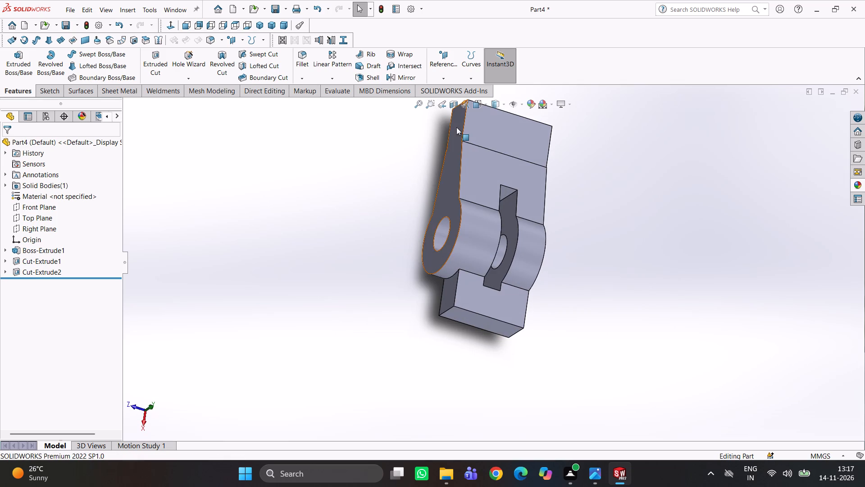
On the long arm's flat side face, sketch a closed rectangle with lines over the long end lug, 14 mm high and about 19 mm long.
left_click(456, 127)
left_click(495, 101)
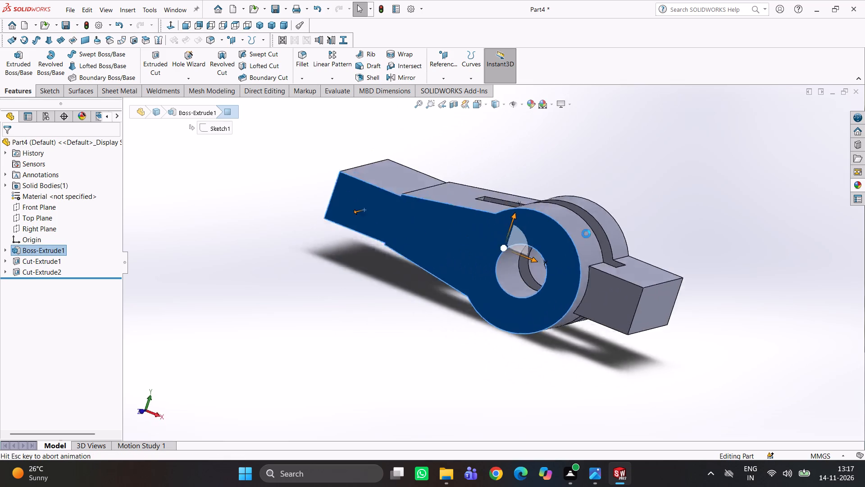
right_click_drag(430, 360, 209, 314)
scroll(355, 249, "down", 4)
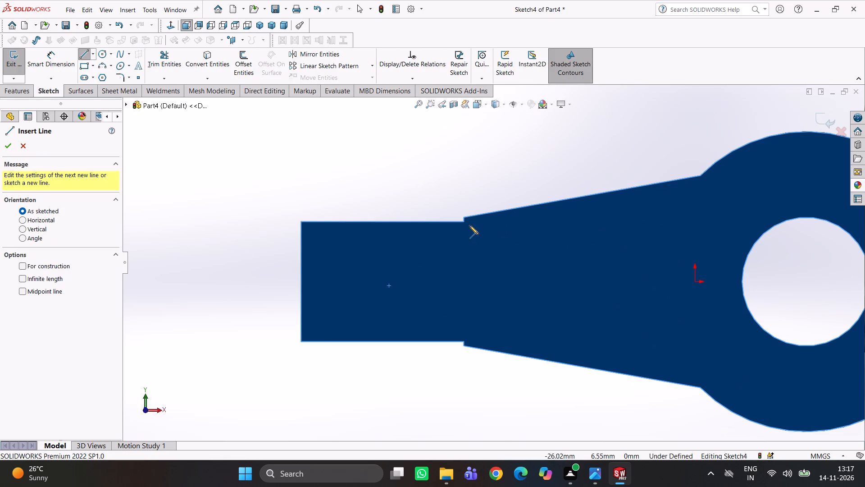
left_click(464, 223)
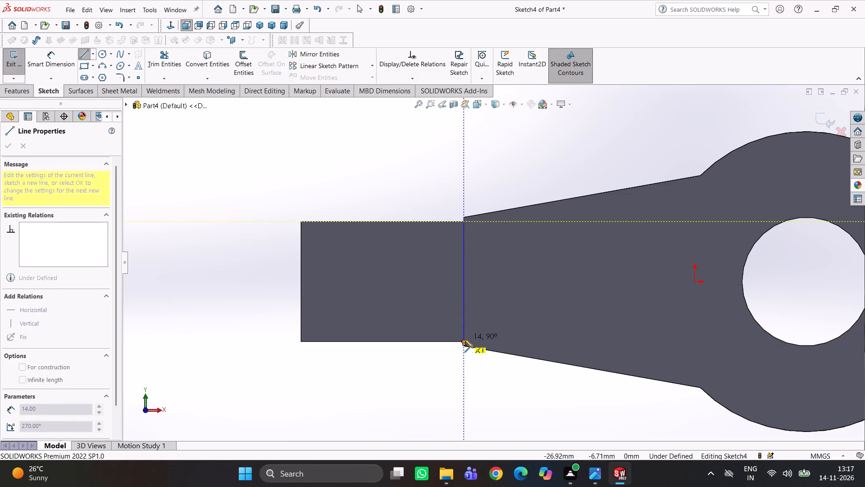
scroll(467, 338, "down", 4)
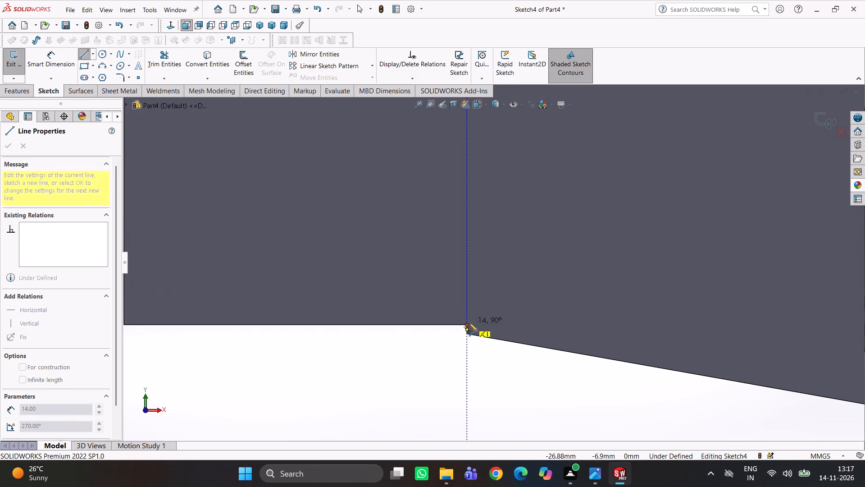
left_click(469, 323)
scroll(362, 316, "up", 4)
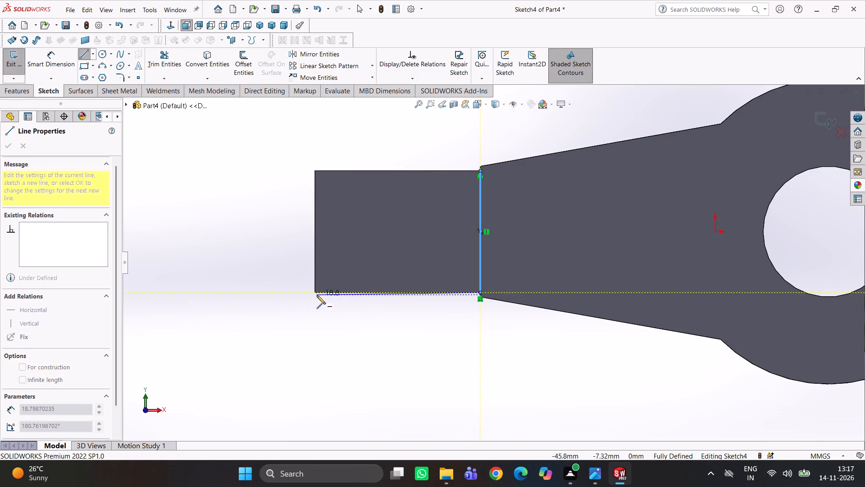
left_click(315, 294)
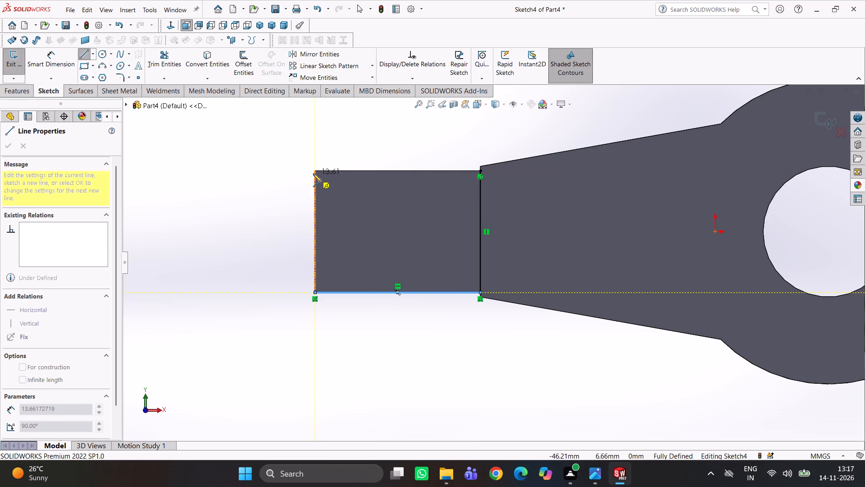
left_click(315, 170)
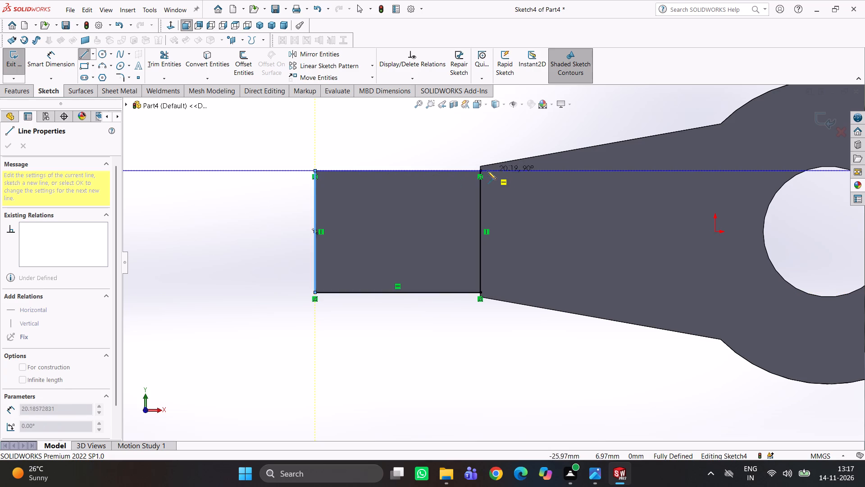
left_click_drag(479, 170, 486, 170)
key("Escape")
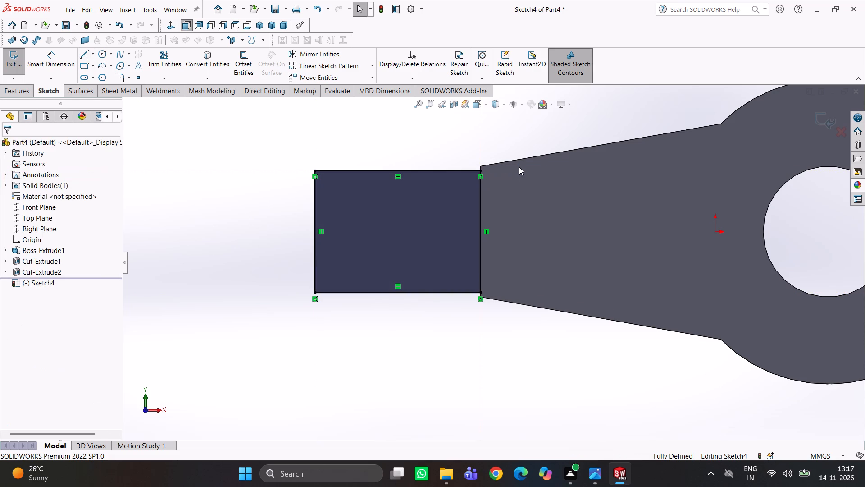
Extrude-cut the long lug rectangle with a Blind depth of 7 mm.
left_click(23, 87)
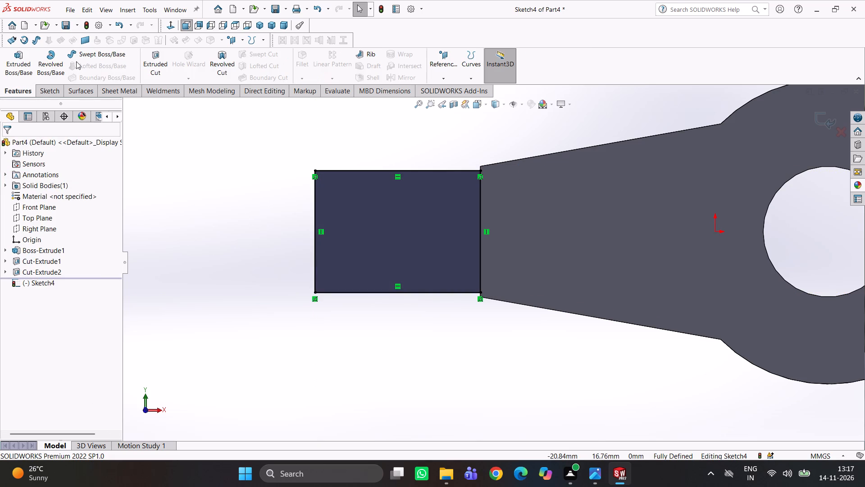
left_click(152, 64)
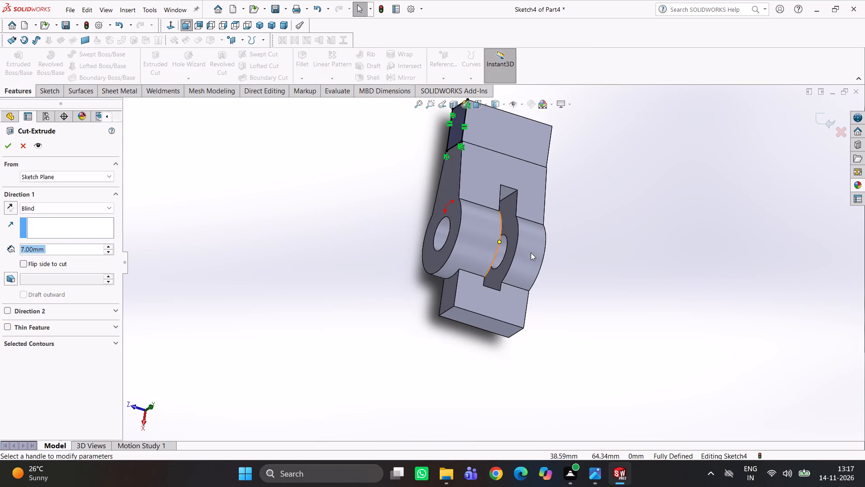
scroll(560, 181, "down", 2)
middle_click_drag(560, 181, 545, 197)
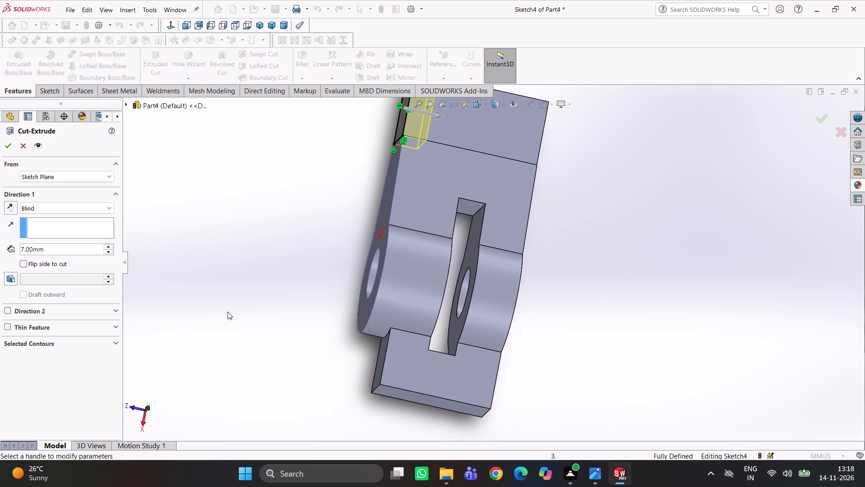
left_click(3, 144)
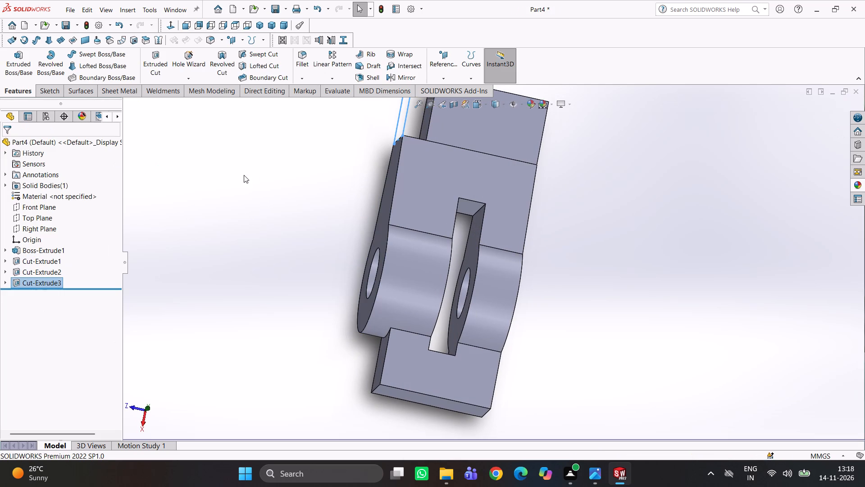
left_click(299, 204)
Examine the bar with both end lugs cut from several angles, and bring up the open SOLIDWORKS windows.
scroll(369, 215, "up", 2)
middle_click_drag(423, 217, 484, 257)
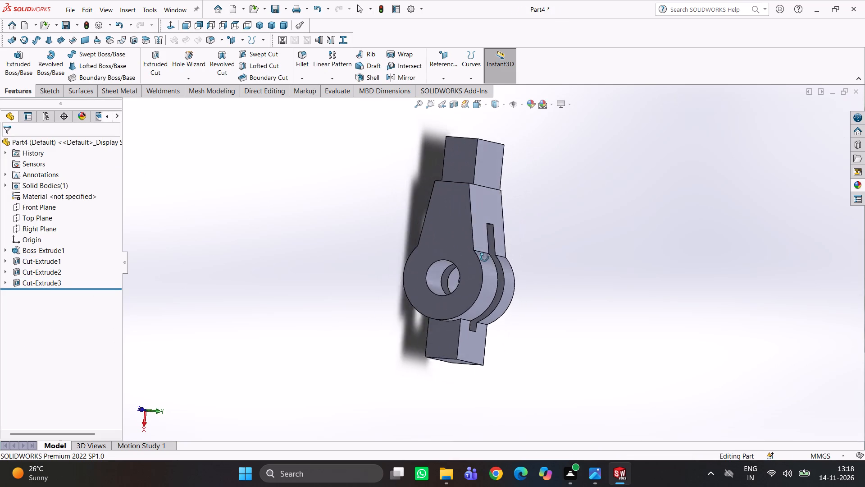
middle_click_drag(484, 257, 510, 270)
scroll(510, 270, "up", 3)
middle_click_drag(486, 241, 486, 248)
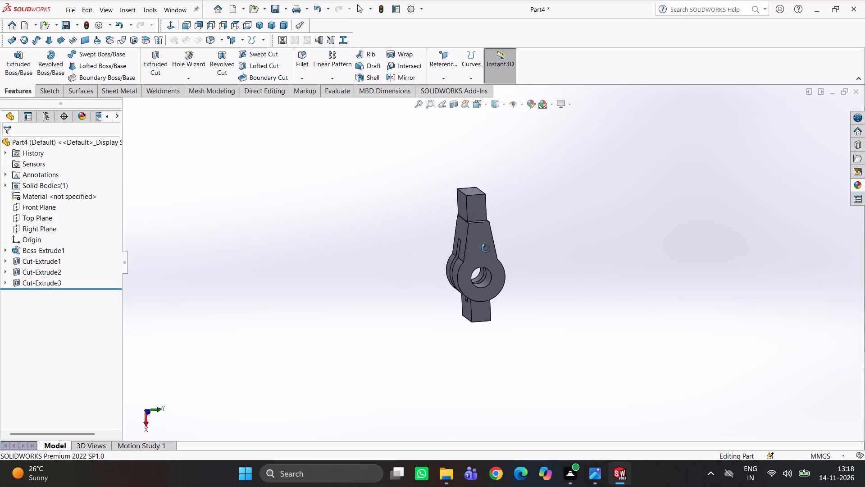
middle_click_drag(486, 248, 486, 249)
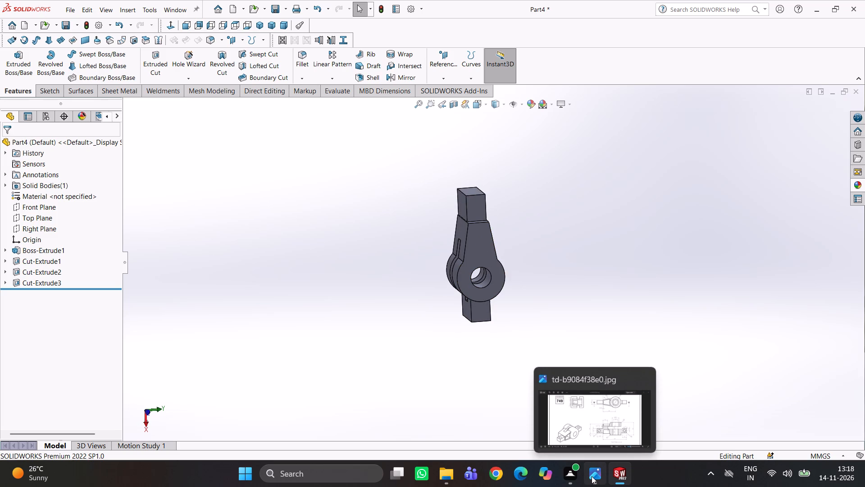
left_click(618, 474)
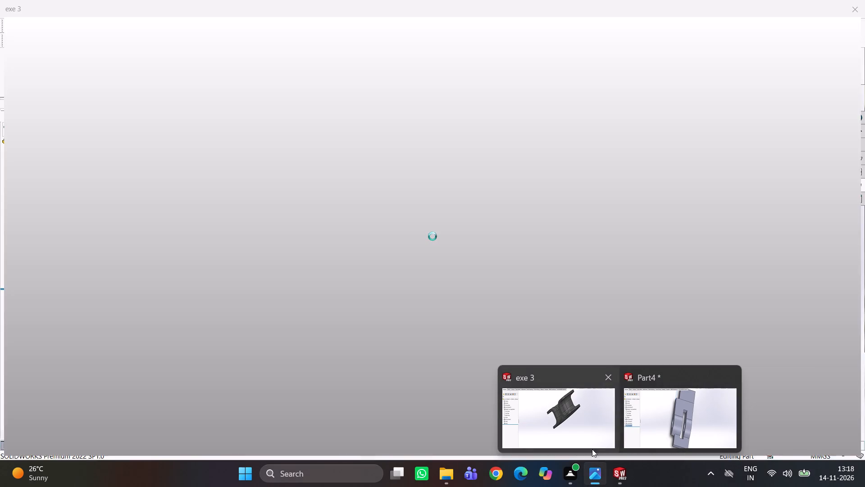
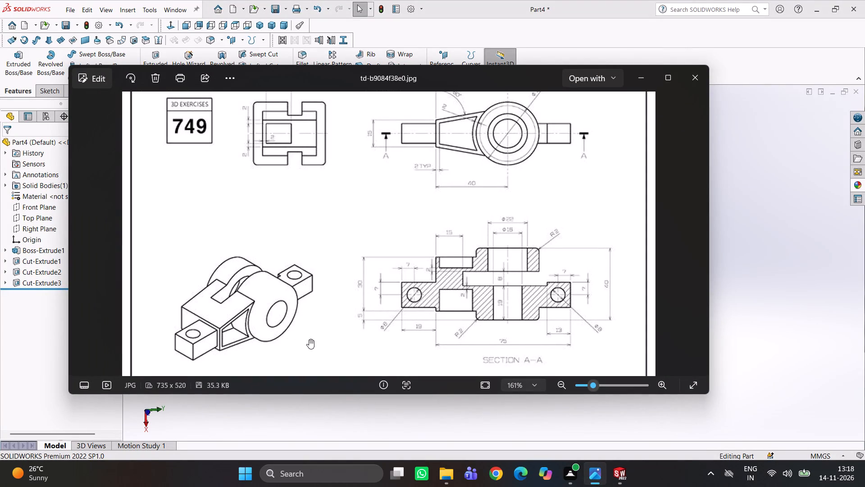
Put away the exercise 749 reference drawing and return to the part in SOLIDWORKS.
left_click(600, 475)
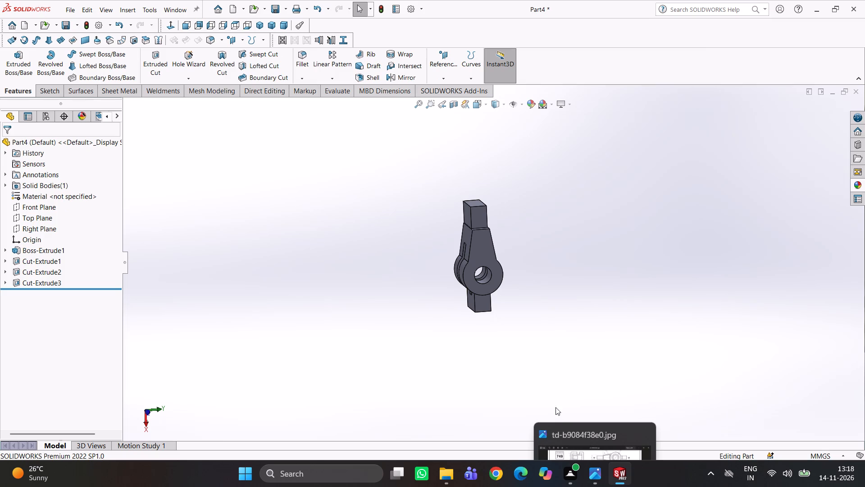
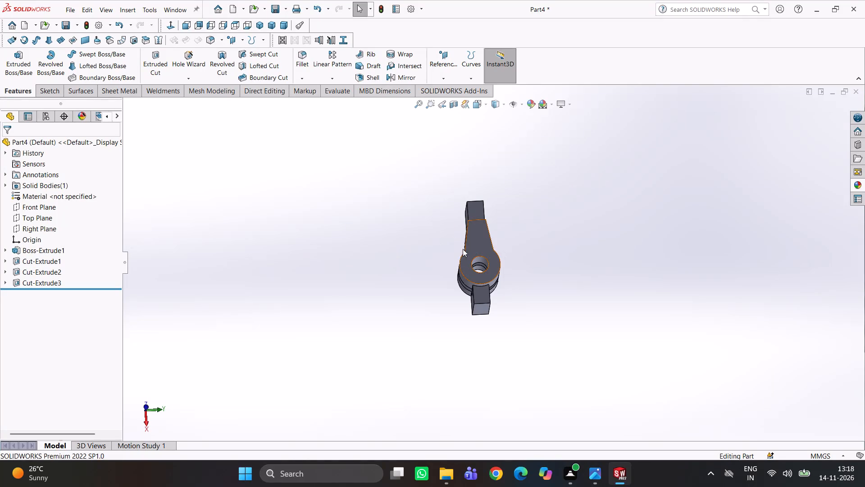
Start a sketch on the tapered web's flat face and draw a 17.5 mm radius circle concentric with the hub hole.
left_click(480, 239)
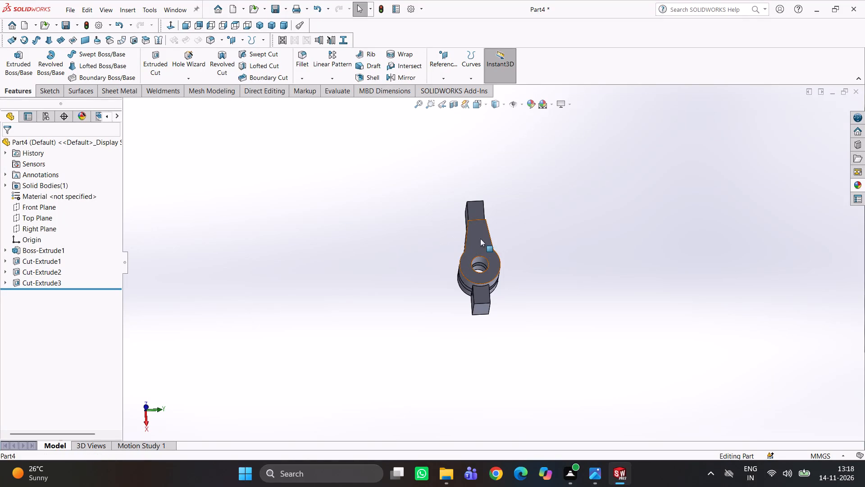
left_click(526, 211)
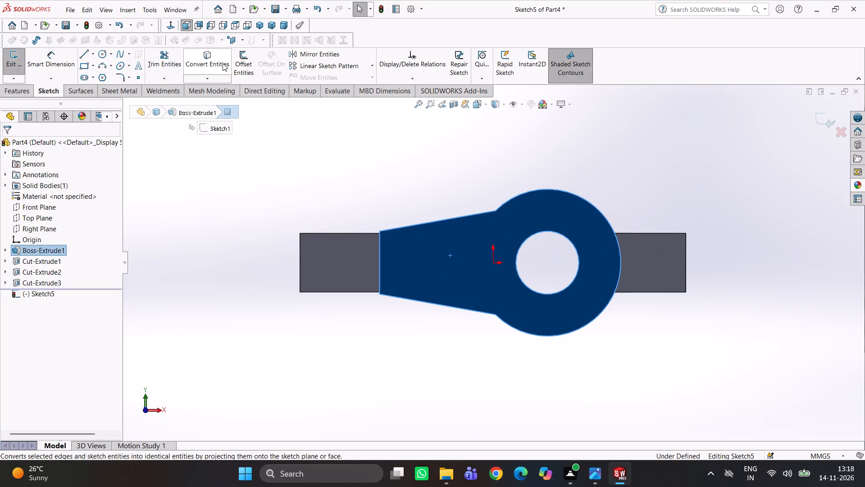
left_click(103, 56)
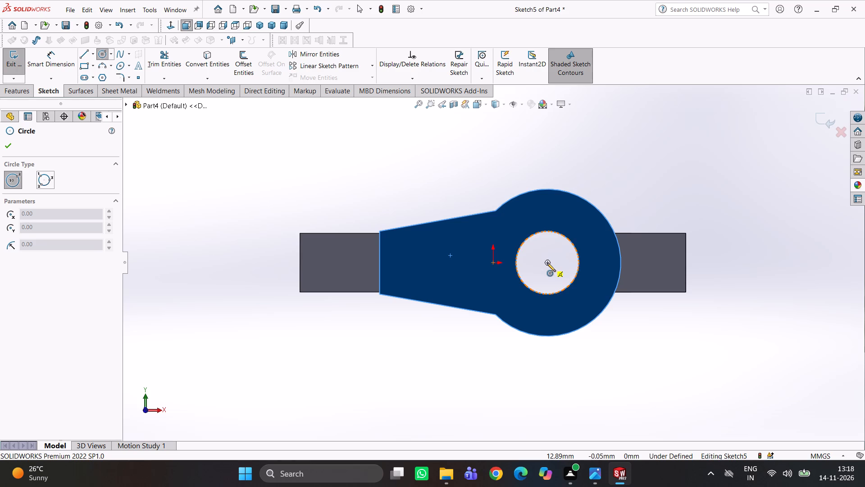
left_click(547, 263)
left_click(502, 203)
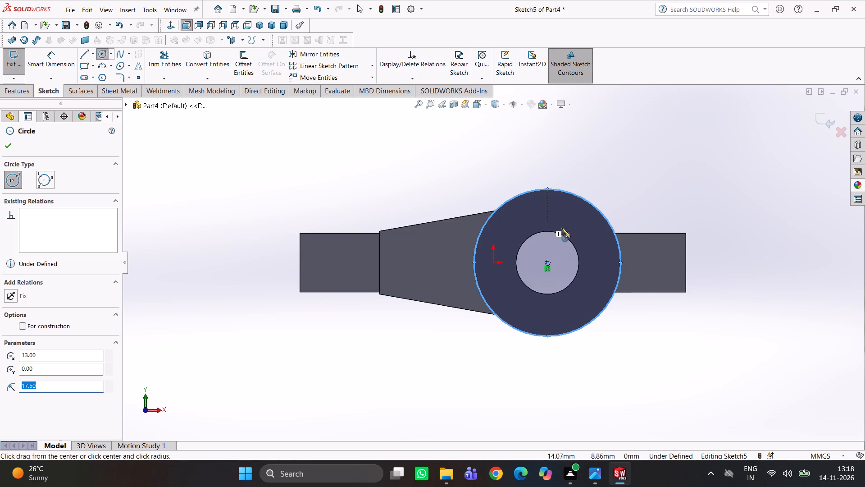
left_click(5, 144)
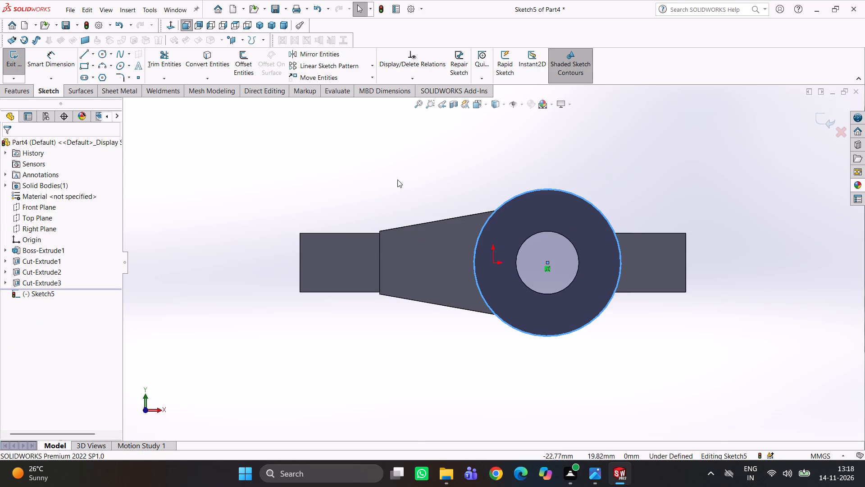
left_click(397, 179)
Convert the outer edges of the tapered web and hub face into sketch entities.
right_click_drag(488, 177, 482, 99)
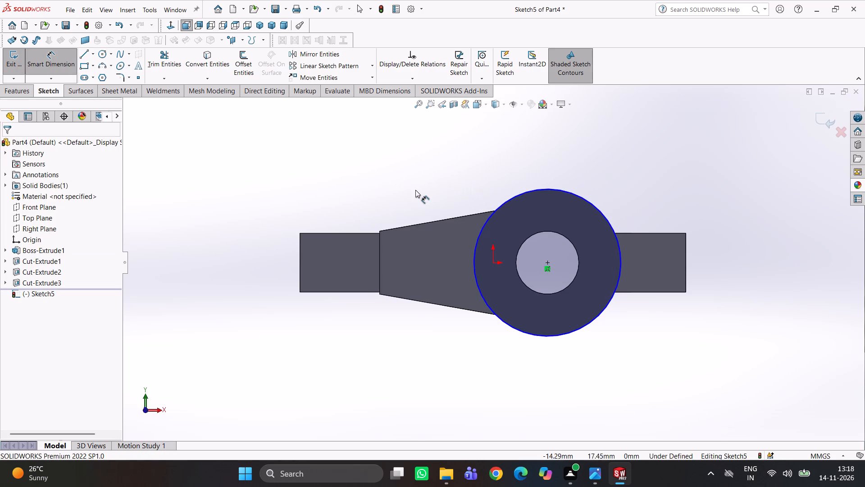
right_click_drag(392, 188, 356, 81)
left_click(214, 60)
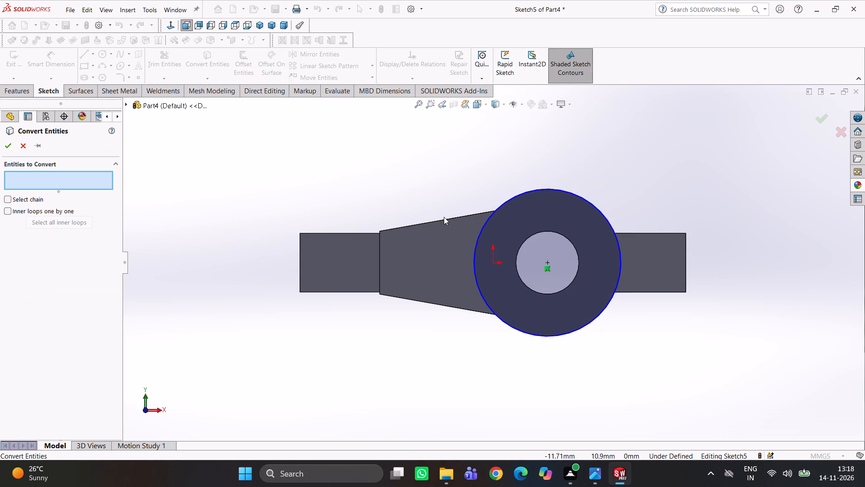
left_click(444, 219)
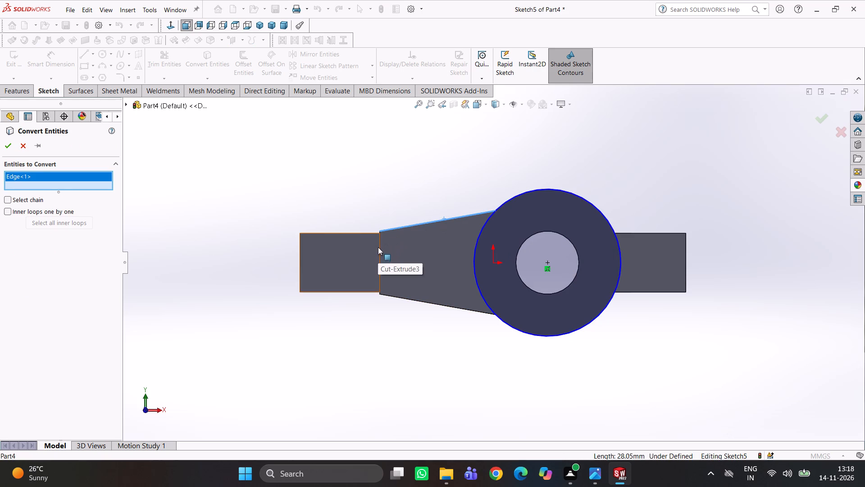
left_click(379, 246)
left_click(413, 298)
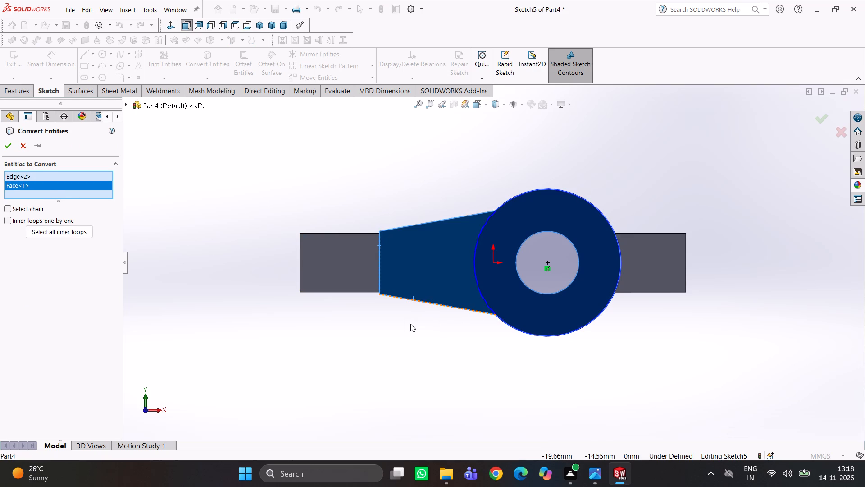
left_click(14, 153)
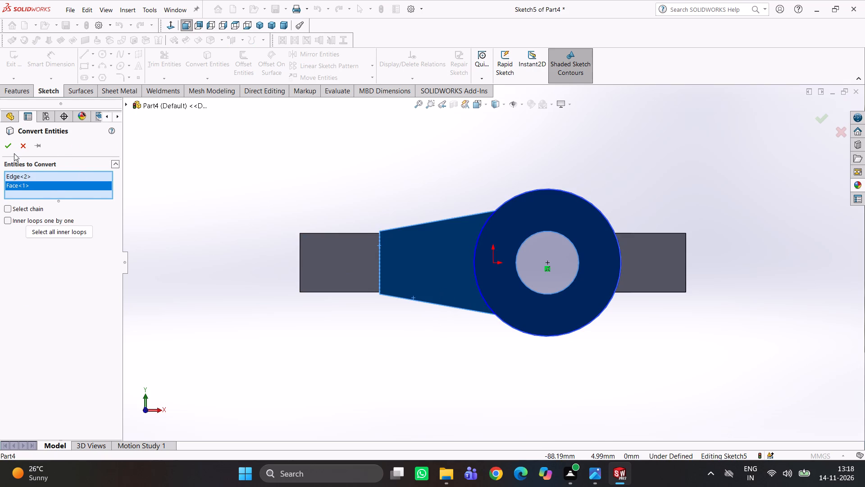
left_click(9, 147)
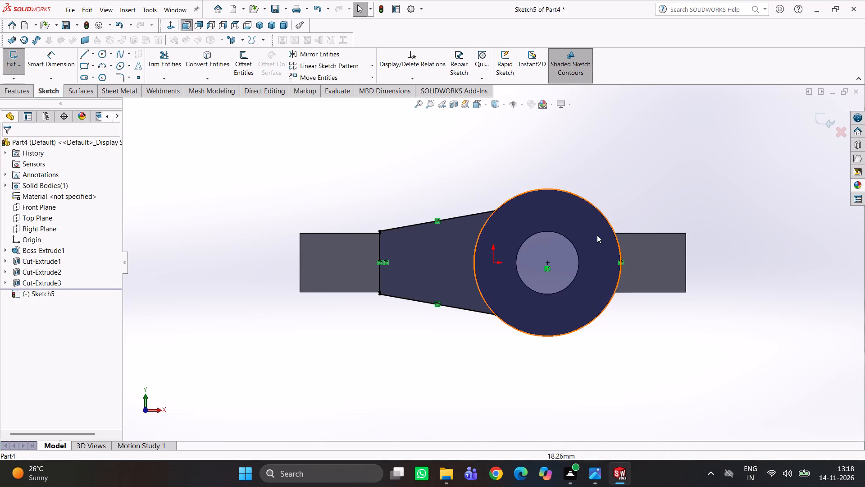
Trim away the outer hub arcs to leave a closed tapered web profile bounded by the circle's inner arc.
scroll(592, 253, "up", 2)
scroll(578, 258, "down", 1)
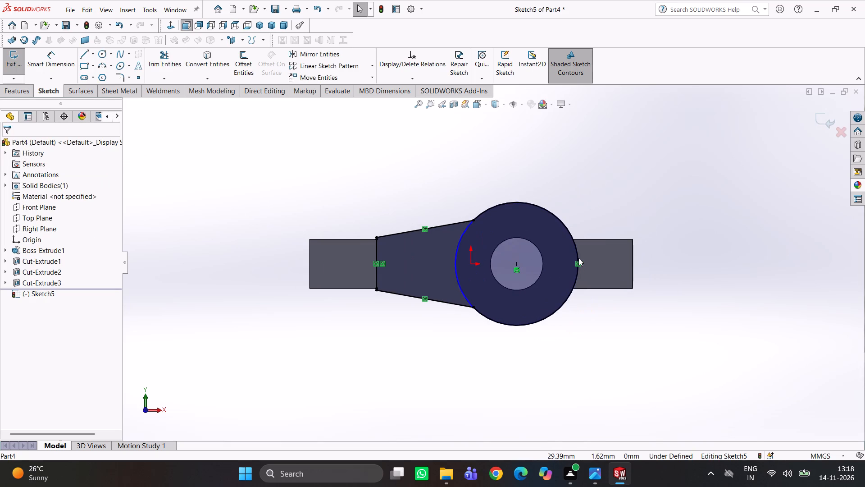
scroll(596, 276, "down", 4)
scroll(528, 261, "up", 4)
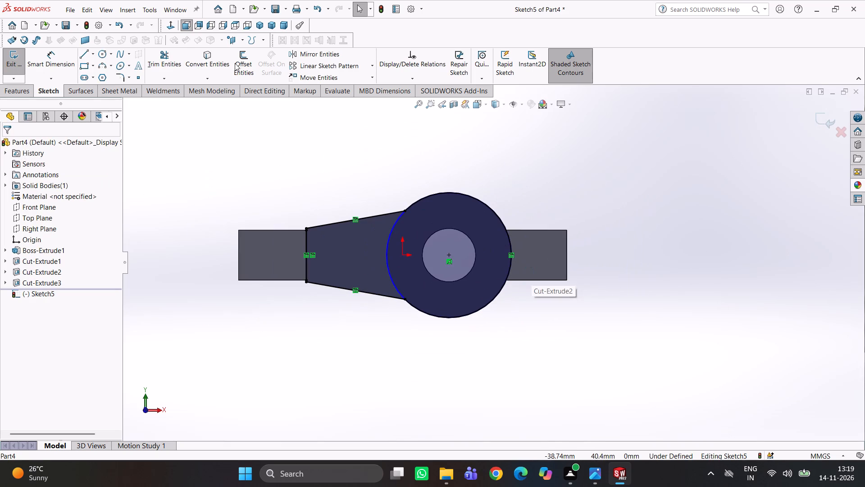
left_click(176, 60)
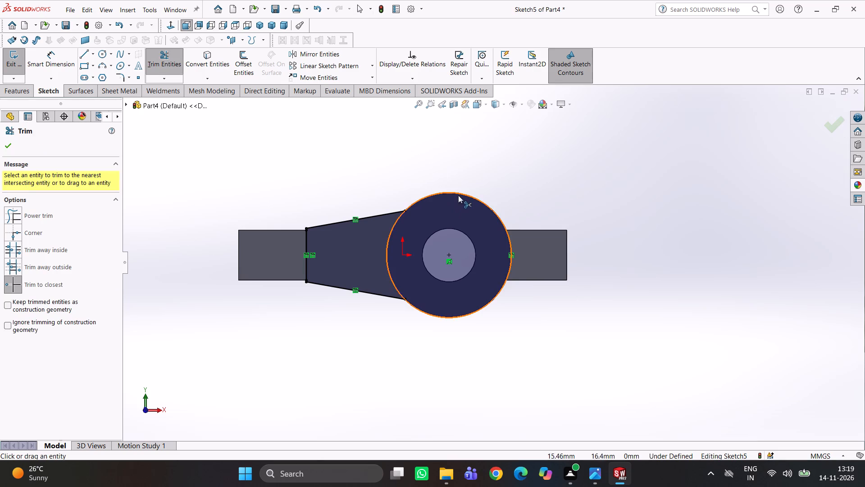
left_click(458, 195)
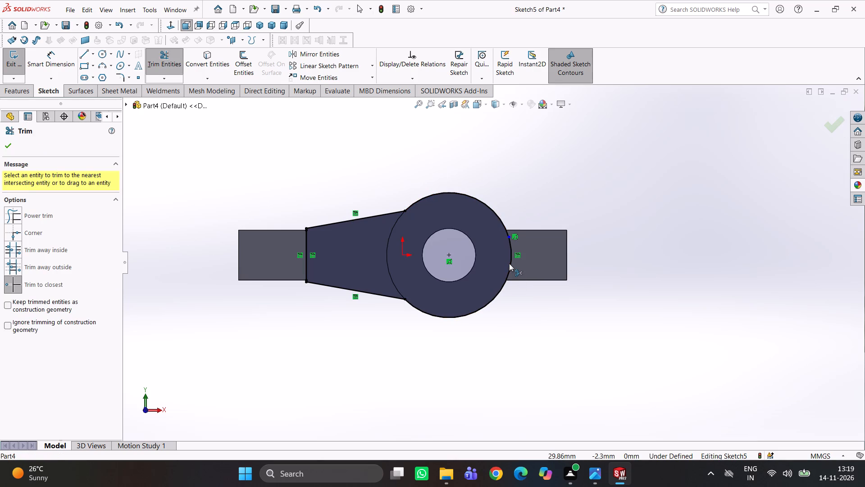
left_click(509, 263)
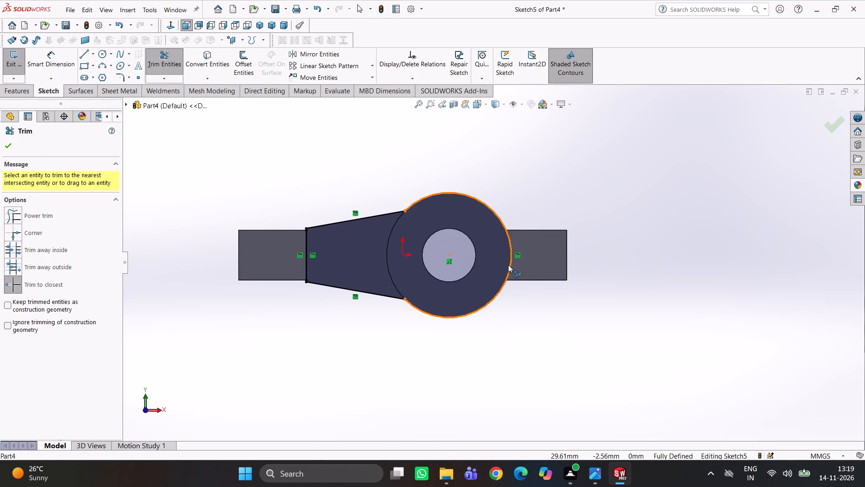
left_click(508, 265)
scroll(378, 269, "up", 2)
scroll(378, 269, "down", 3)
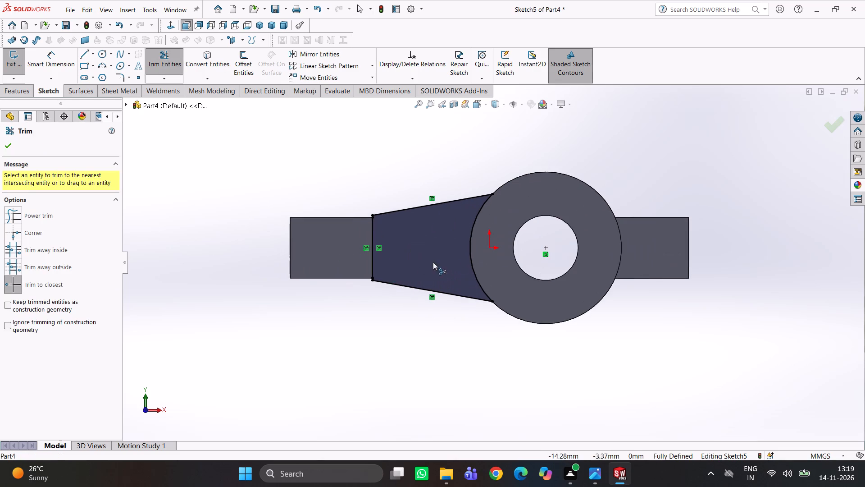
scroll(460, 236, "down", 2)
scroll(537, 213, "up", 2)
scroll(499, 242, "down", 3)
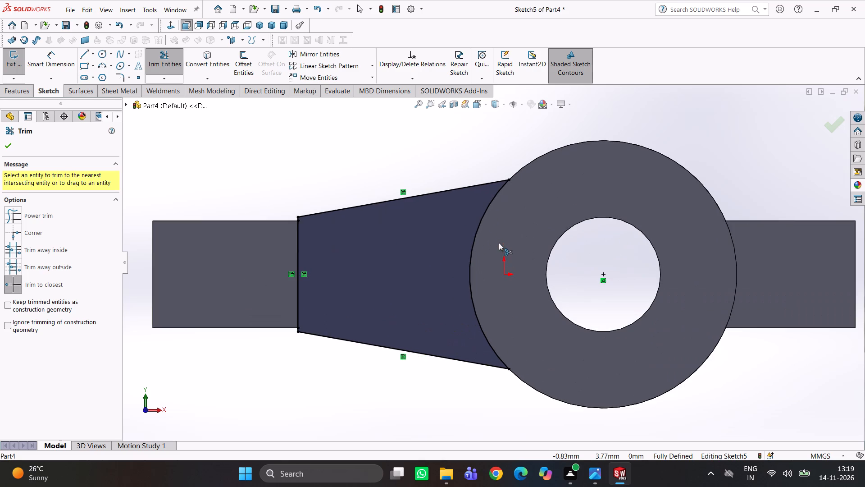
scroll(335, 235, "up", 1)
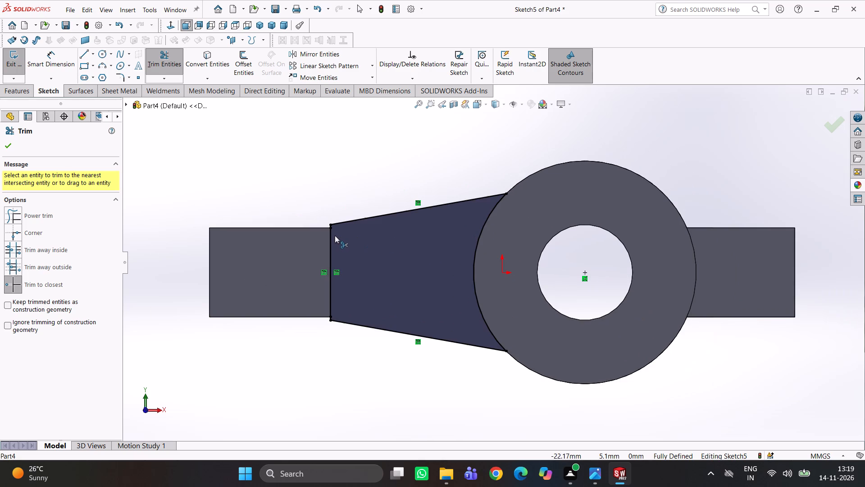
scroll(456, 307, "down", 2)
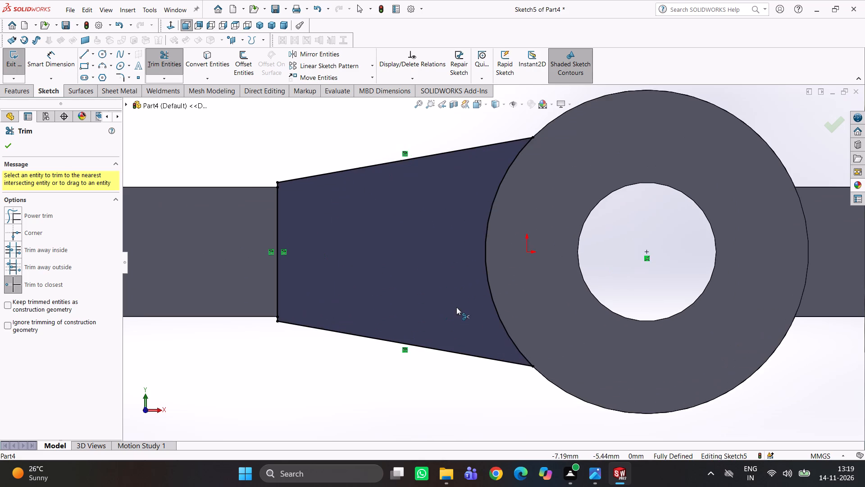
scroll(555, 330, "up", 3)
scroll(518, 365, "down", 2)
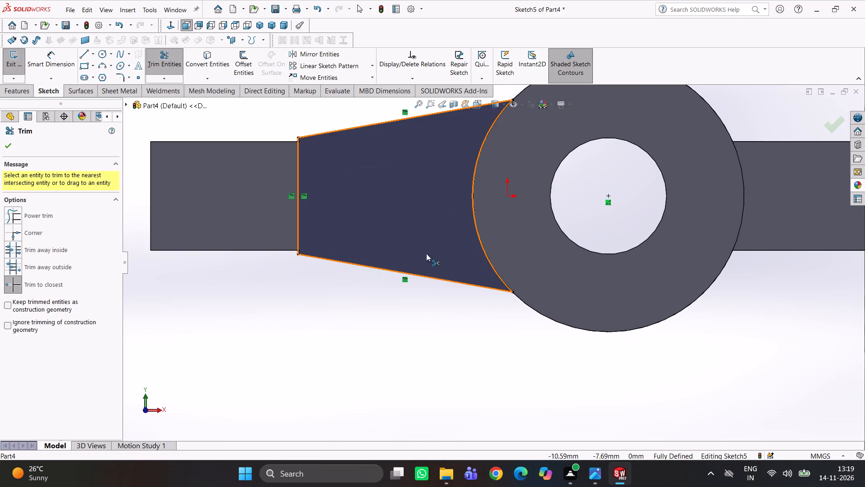
scroll(440, 243, "up", 2)
left_click(10, 148)
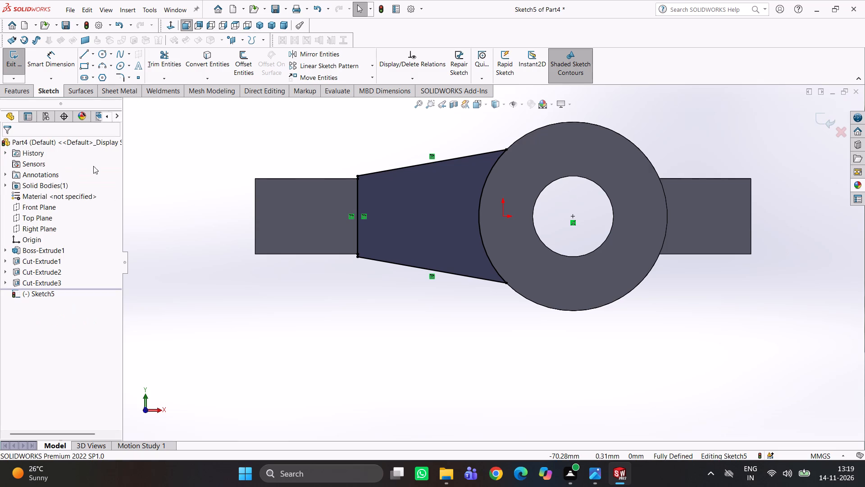
scroll(514, 236, "up", 1)
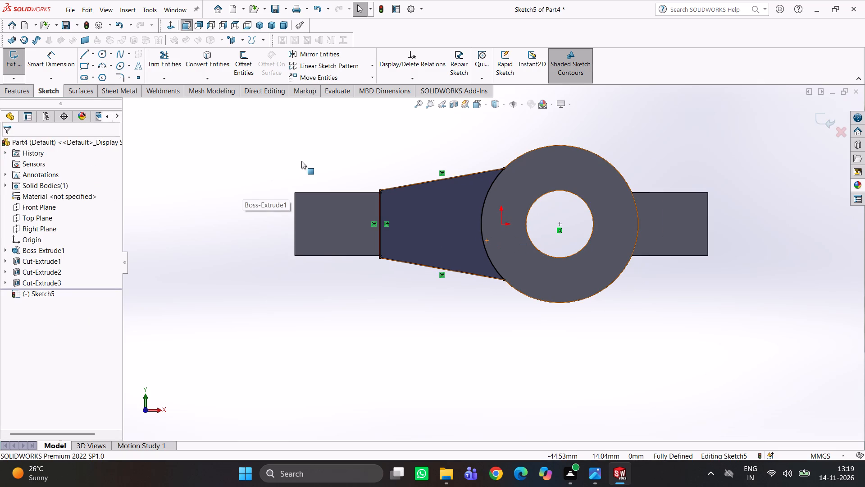
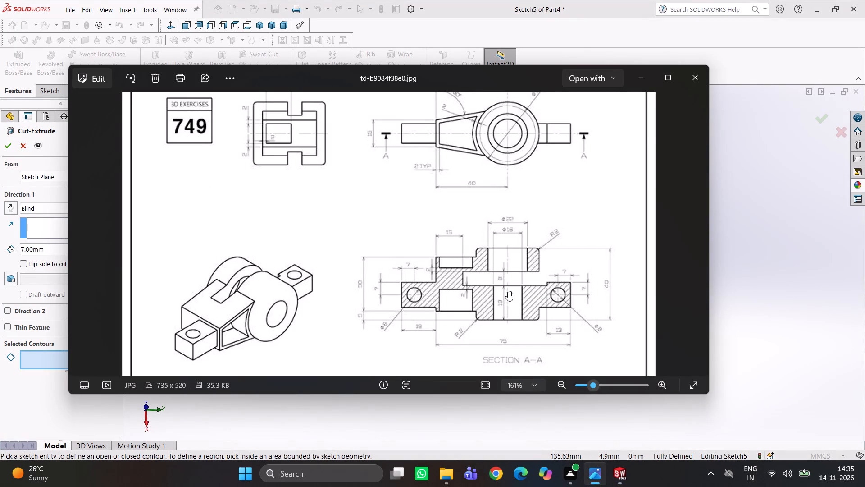
Cut the tapered web region beside the hub with a 5 mm blind Extruded Cut, using the closed sketch region as contour.
left_click(616, 473)
left_click_drag(57, 249, 0, 276)
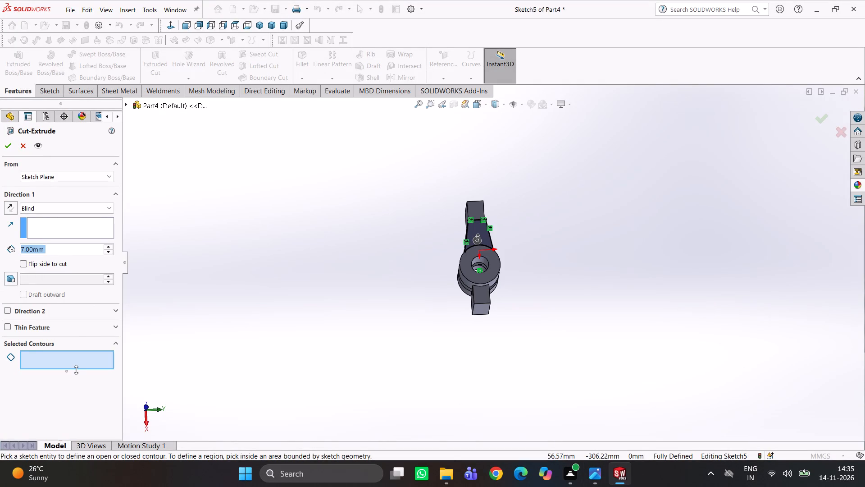
key("5")
key("Return")
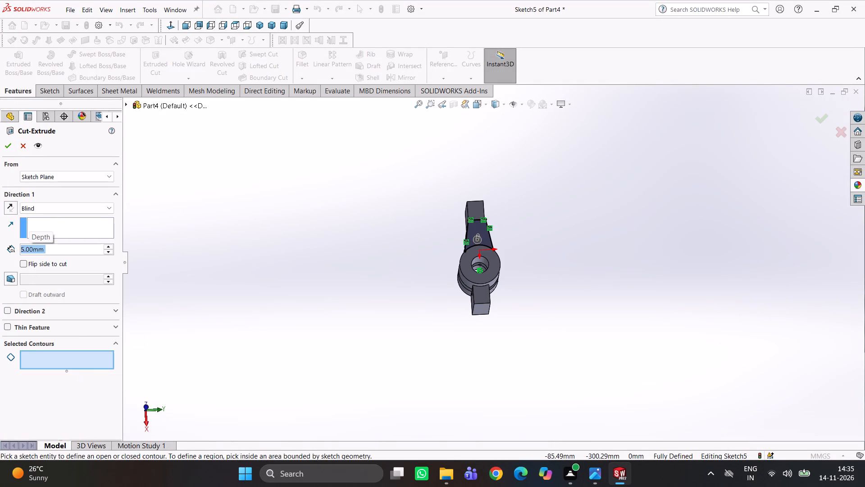
left_click(13, 141)
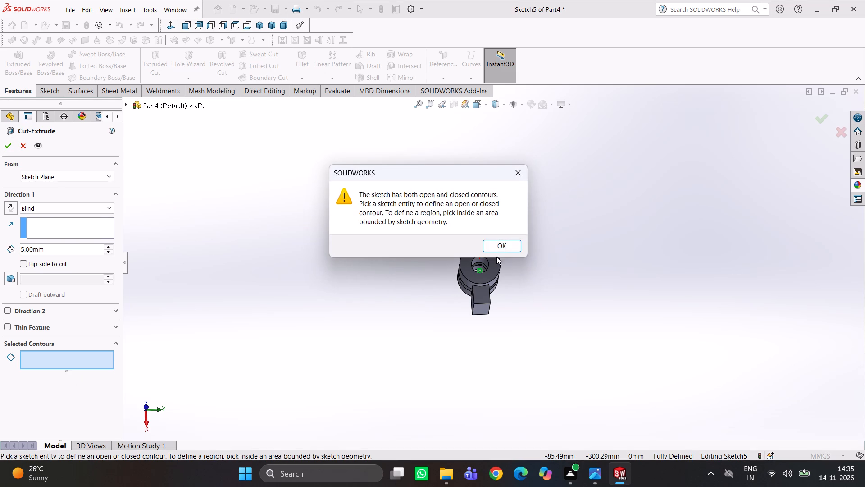
left_click(503, 253)
left_click(518, 160)
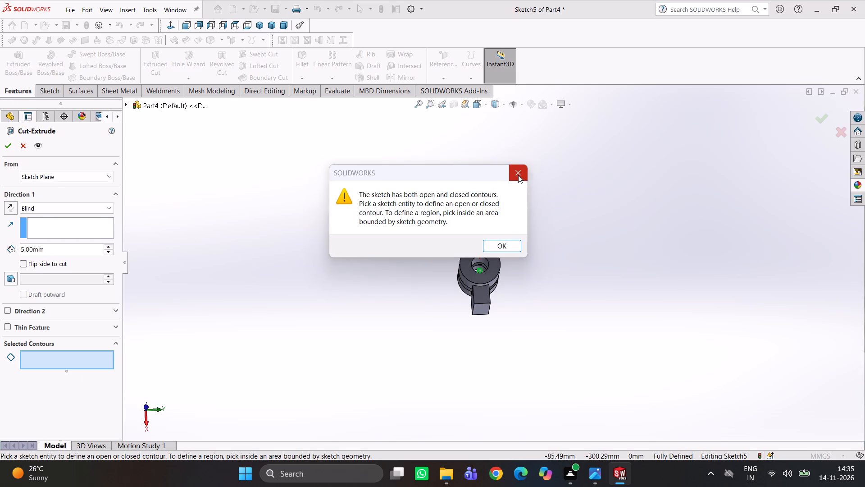
left_click(518, 175)
scroll(517, 219, "down", 5)
middle_click_drag(507, 225, 477, 236)
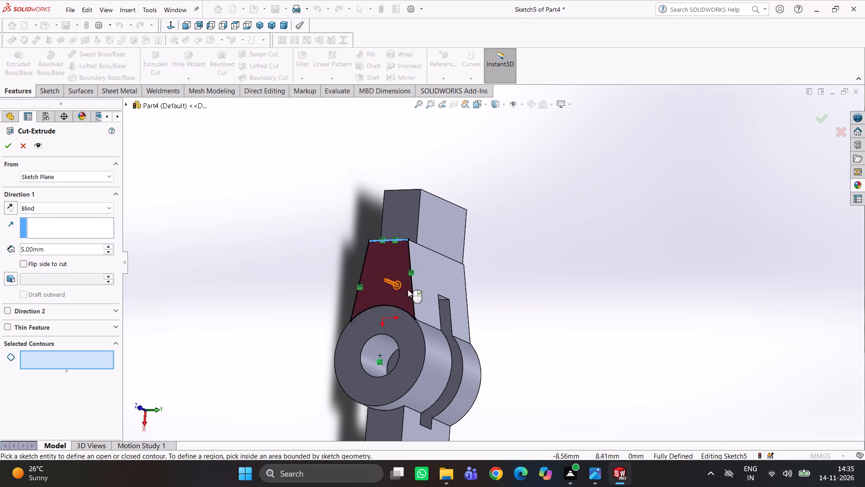
left_click(389, 271)
scroll(388, 226, "down", 4)
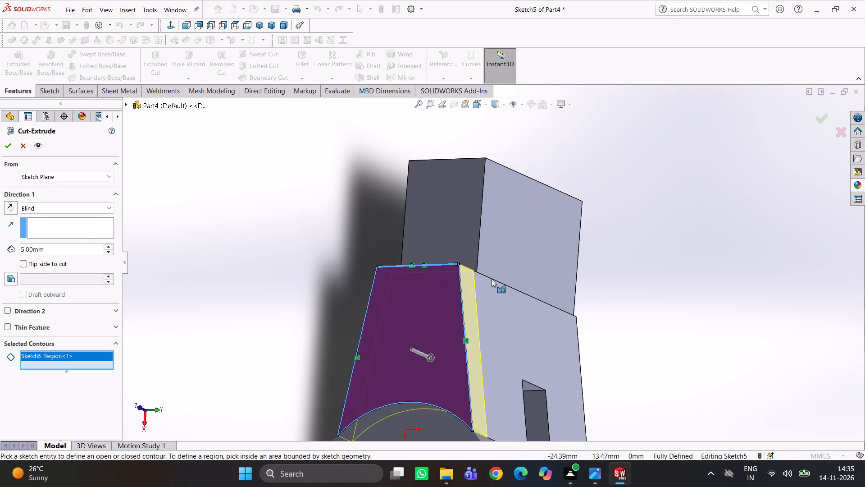
scroll(492, 279, "down", 4)
middle_click_drag(514, 283, 546, 312)
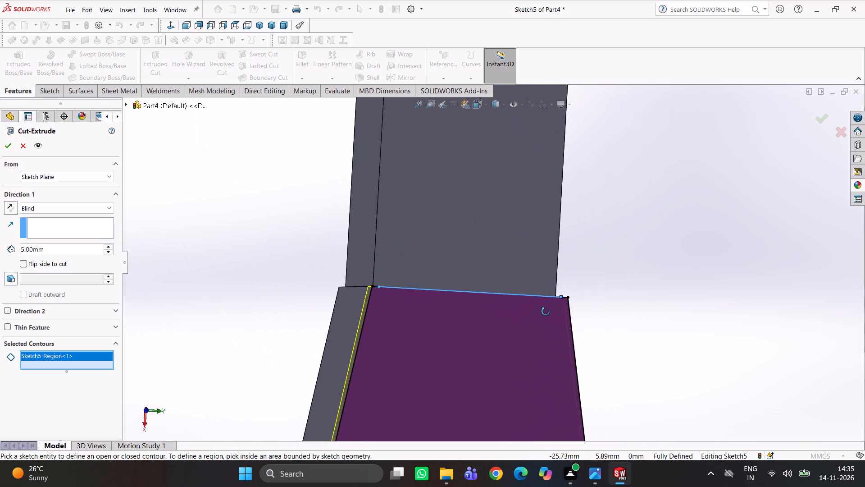
middle_click_drag(546, 312, 570, 301)
scroll(553, 318, "up", 5)
scroll(548, 372, "up", 2)
scroll(590, 369, "down", 1)
middle_click_drag(590, 369, 577, 367)
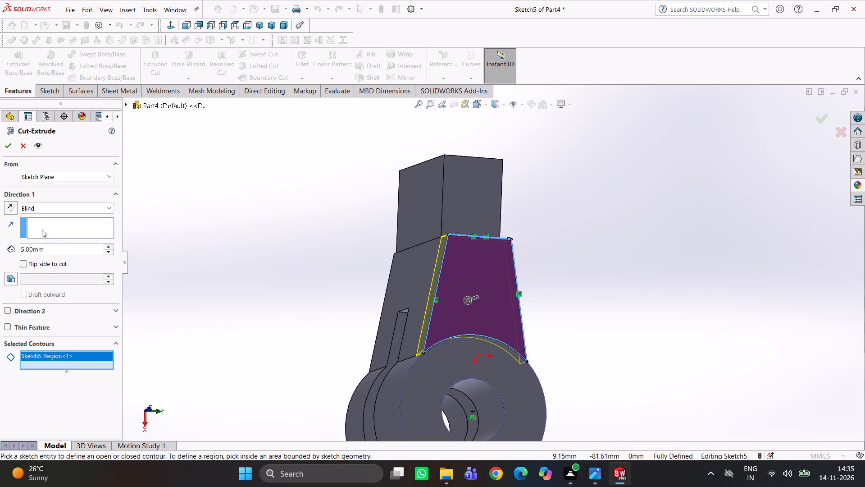
left_click(11, 142)
Inspect the cut web from several angles and compare it with the views and section A-A of the exercise 749 drawing.
middle_click_drag(638, 302, 545, 222)
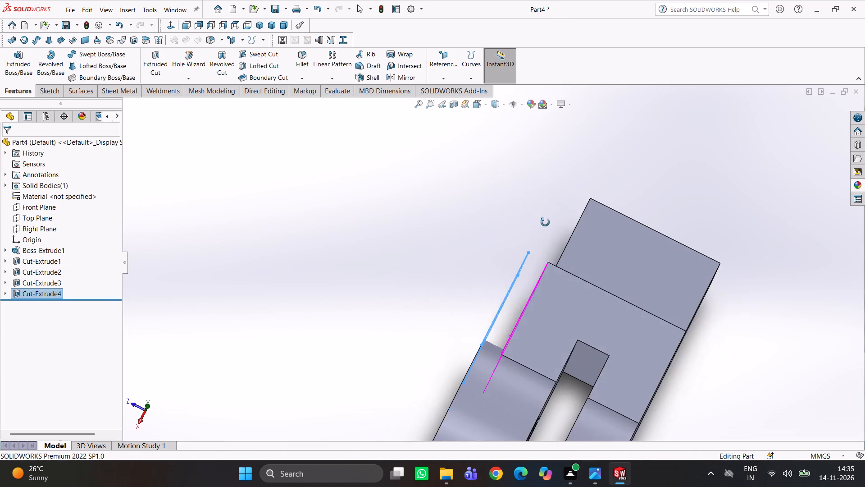
middle_click_drag(545, 222, 544, 221)
scroll(542, 220, "up", 1)
left_click(499, 232)
scroll(587, 366, "up", 2)
middle_click_drag(591, 372, 603, 411)
scroll(600, 413, "up", 3)
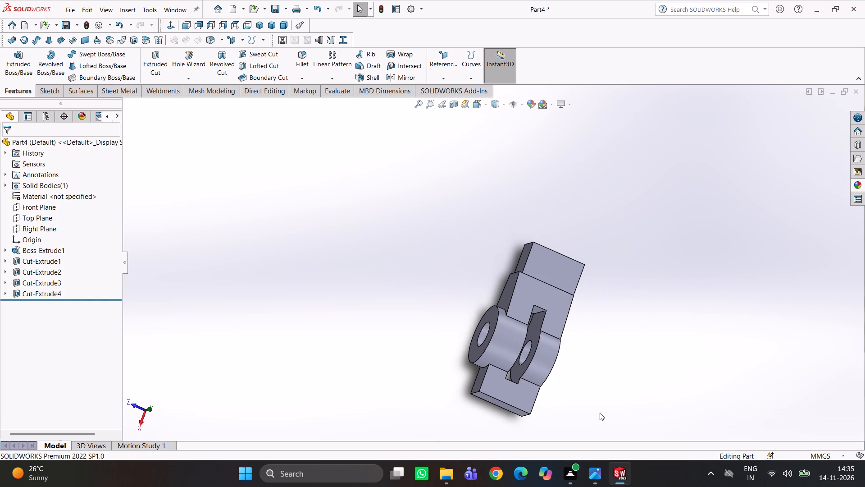
scroll(441, 403, "down", 1)
scroll(544, 340, "down", 2)
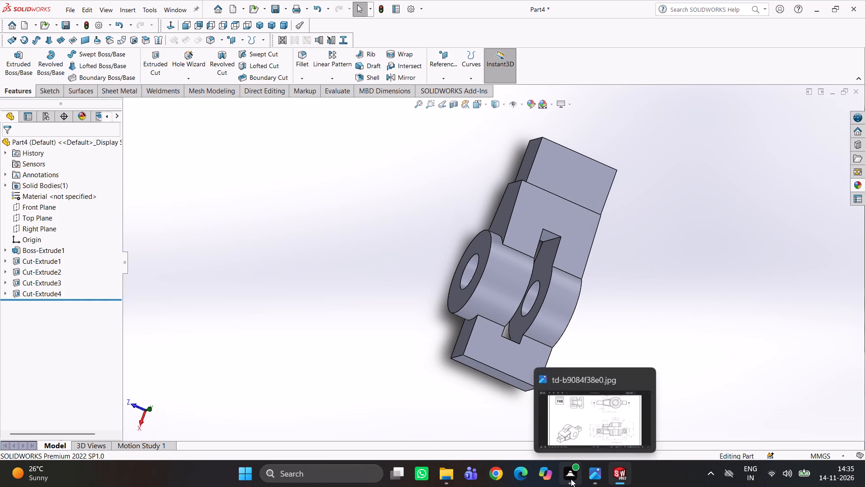
left_click(601, 479)
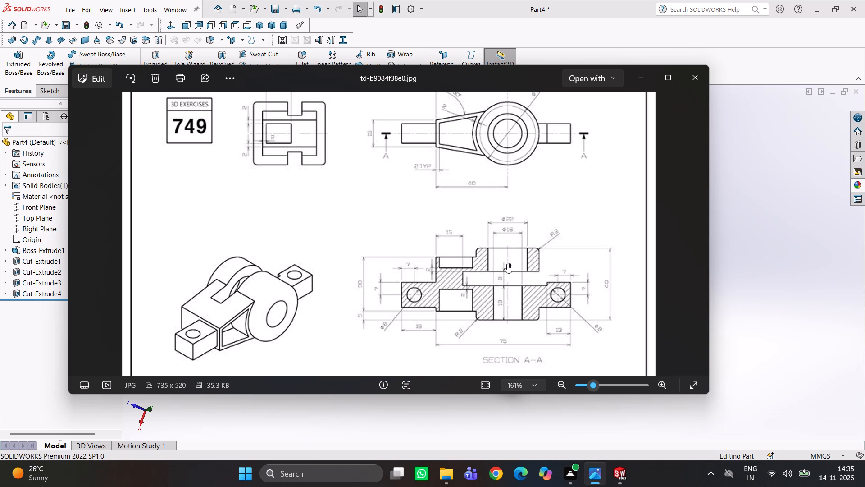
scroll(529, 276, "up", 2)
scroll(554, 350, "up", 1)
scroll(554, 350, "down", 3)
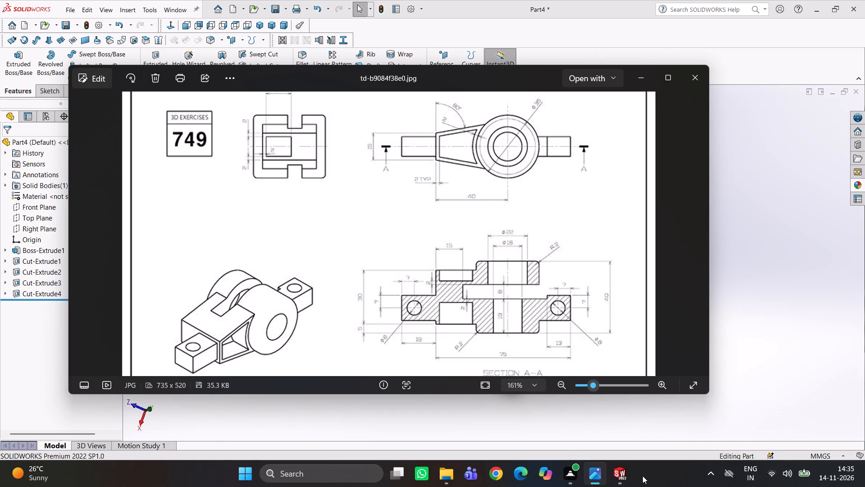
left_click(618, 476)
Start a sketch on the bar's opposite flat face, spanning the hub, tapered web and end lugs.
middle_click_drag(643, 268, 665, 310)
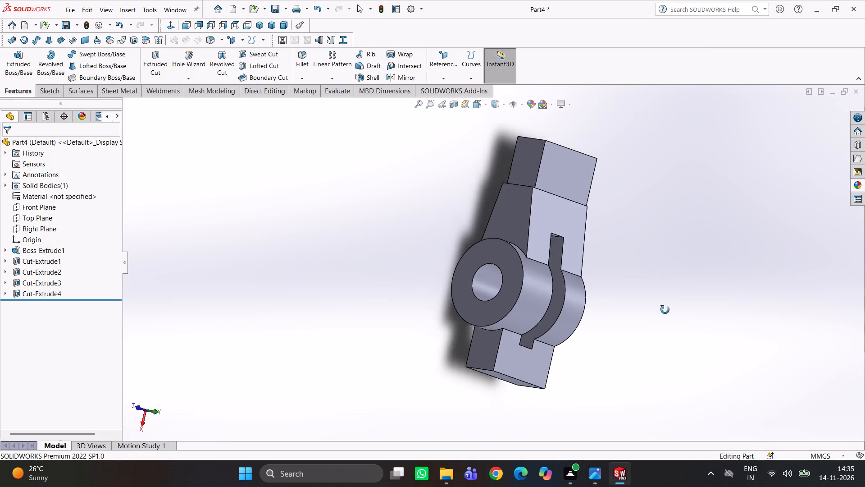
middle_click_drag(665, 310, 556, 255)
left_click(533, 172)
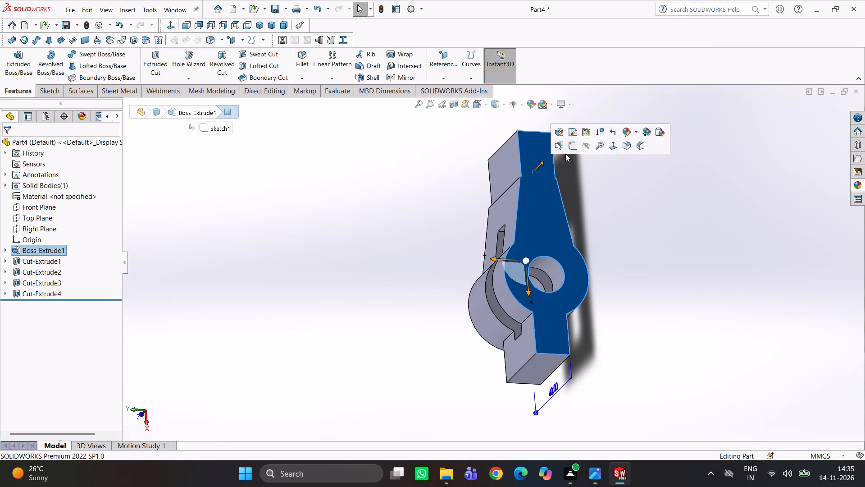
left_click(568, 150)
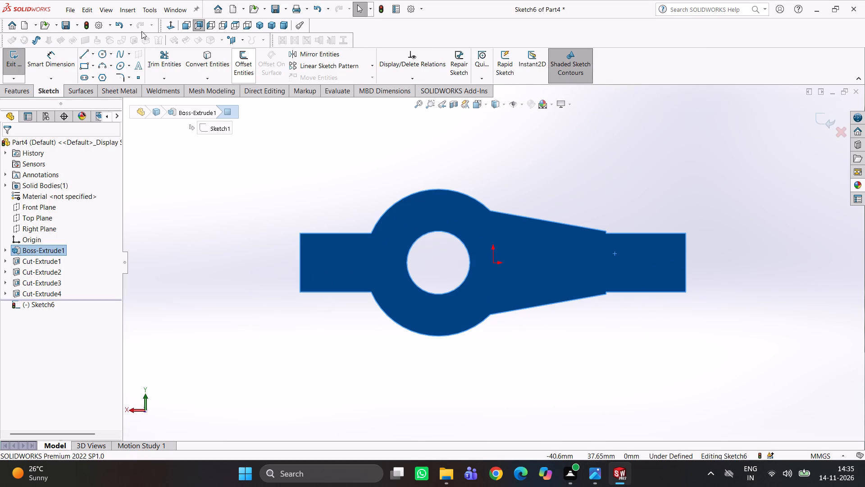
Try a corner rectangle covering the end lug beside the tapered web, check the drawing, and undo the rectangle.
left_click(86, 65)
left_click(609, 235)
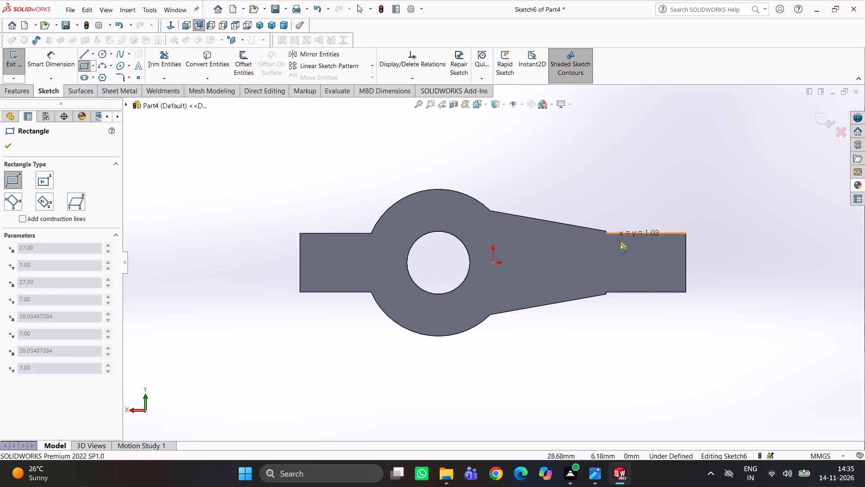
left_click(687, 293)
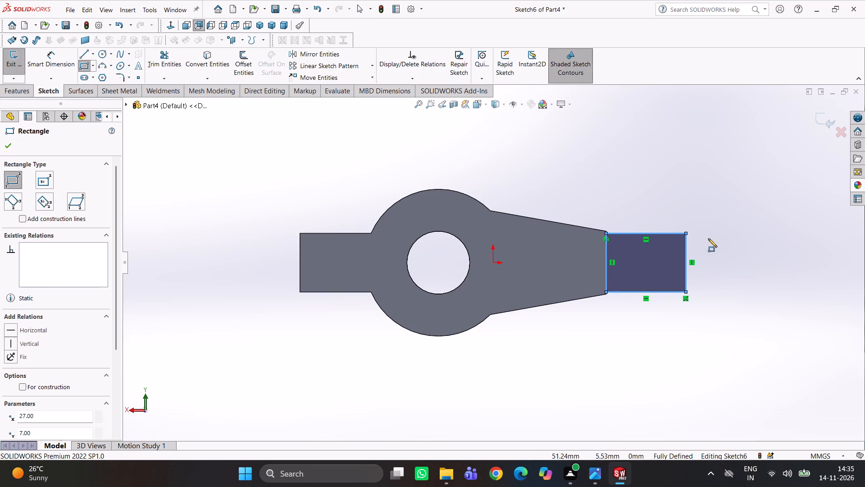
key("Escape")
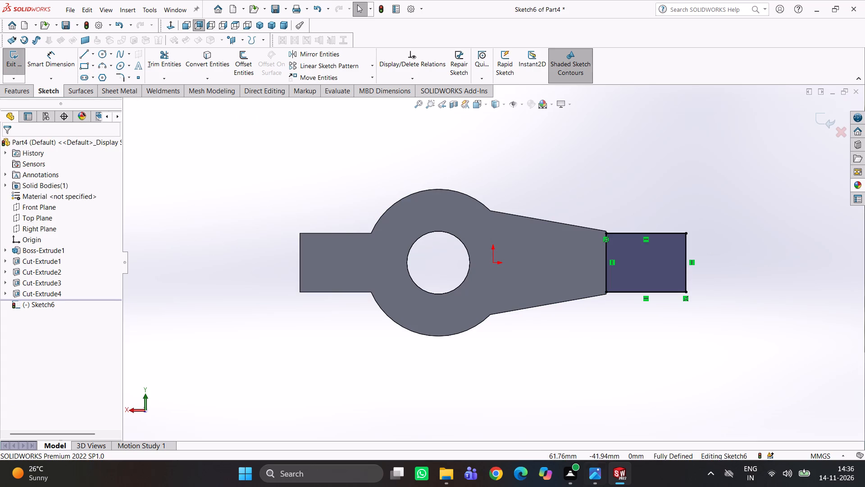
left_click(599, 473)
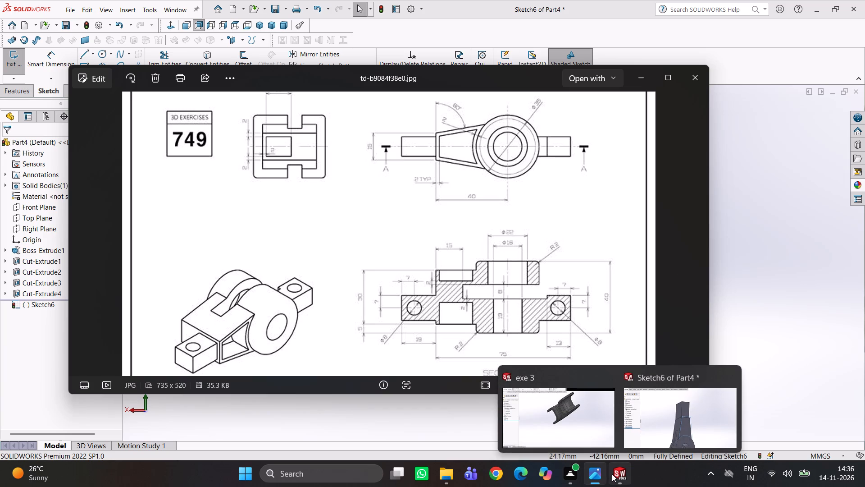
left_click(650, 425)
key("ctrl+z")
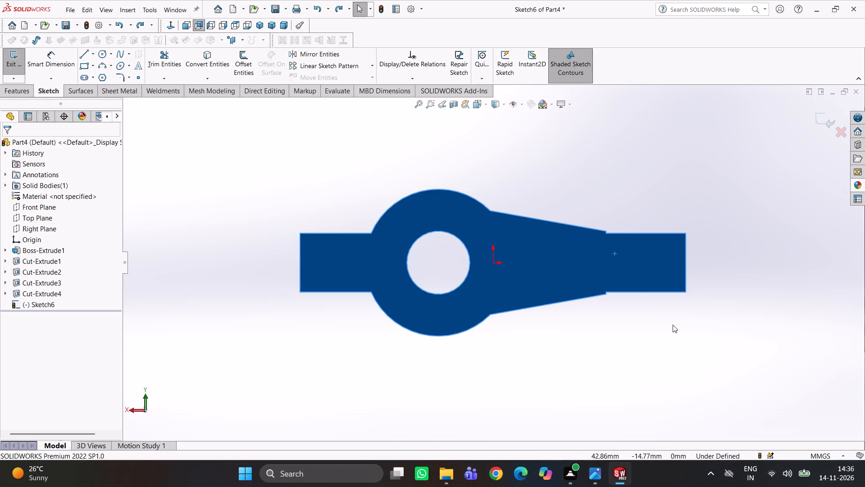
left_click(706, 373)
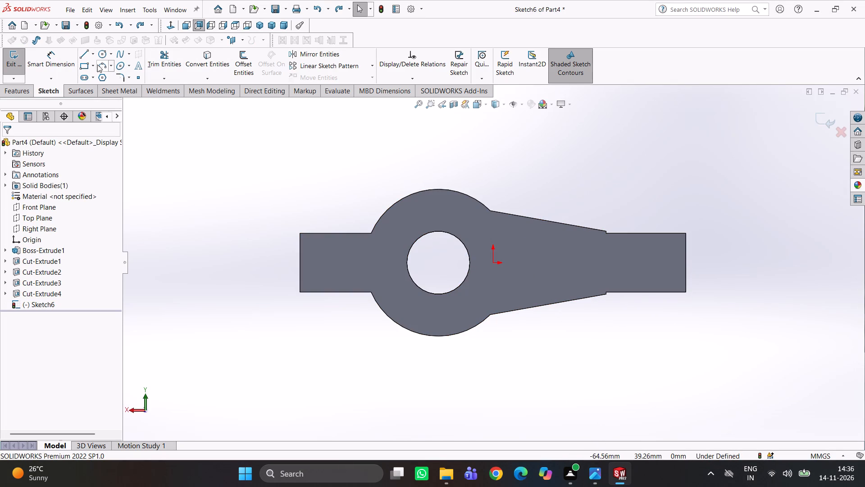
Draw a circle concentric with the hub hole matching the hub's outer edge, and dimension its diameter as 35 mm.
left_click(100, 53)
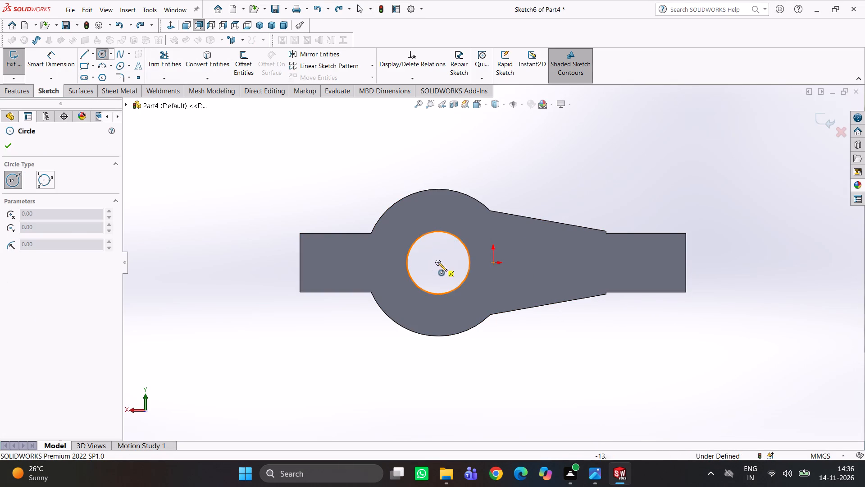
left_click(438, 262)
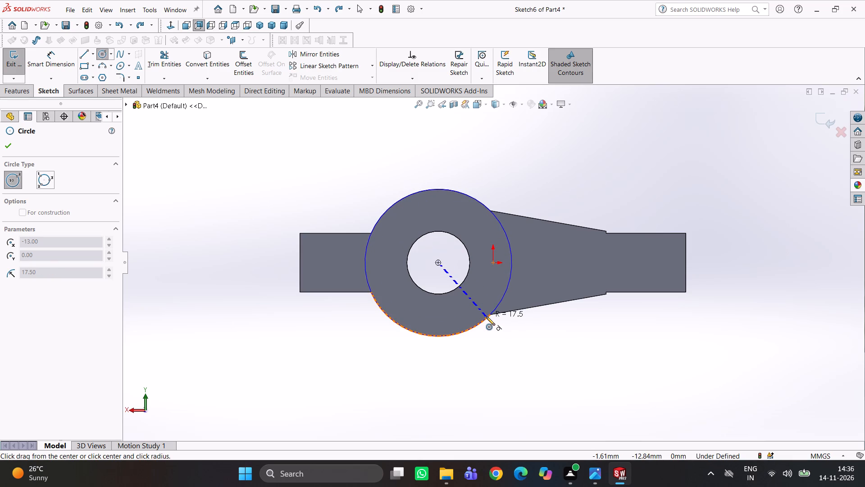
left_click(486, 317)
key("Escape")
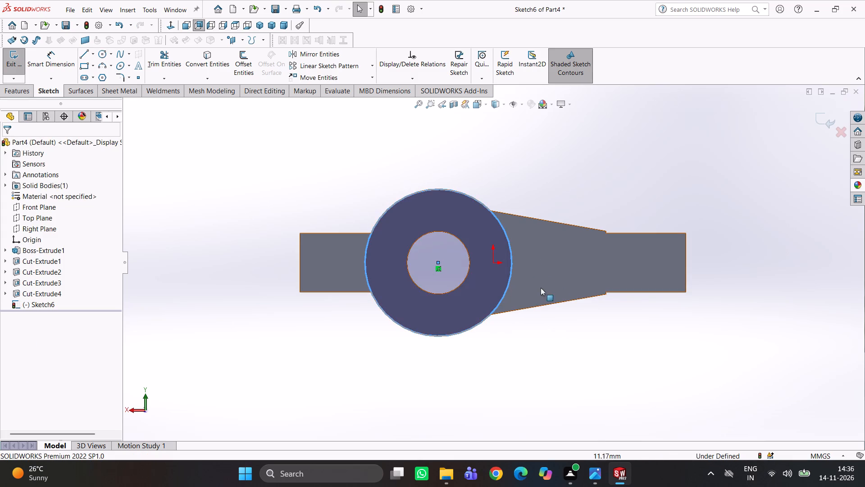
right_click_drag(182, 202, 183, 126)
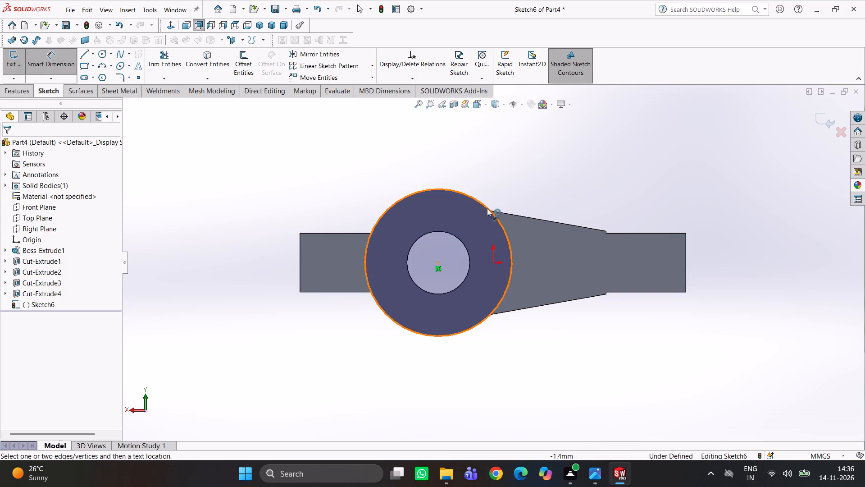
left_click(486, 209)
left_click(513, 157)
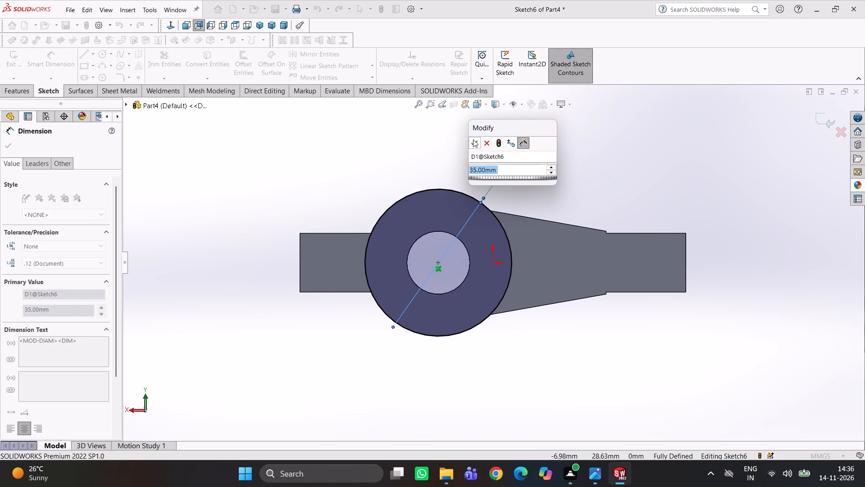
left_click(473, 139)
Convert the two slanted outer edges of the tapered web into sketch lines.
left_click(207, 47)
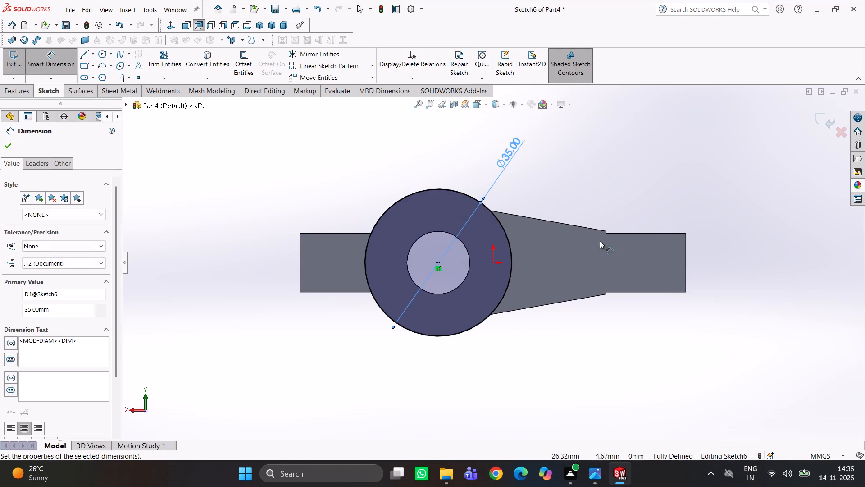
left_click(585, 226)
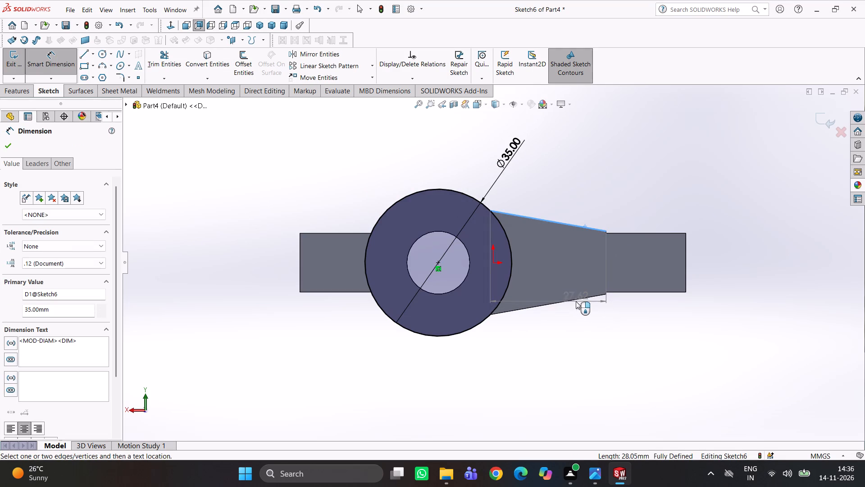
key("Escape")
right_click_drag(626, 336, 633, 204)
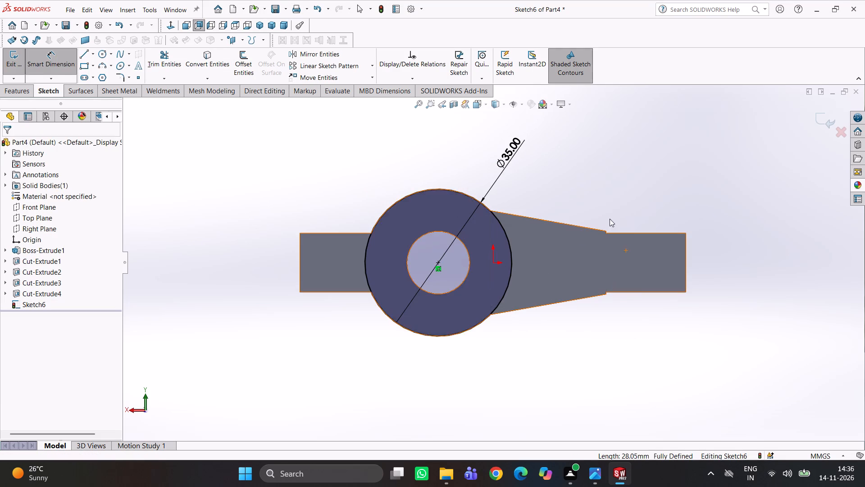
left_click(209, 54)
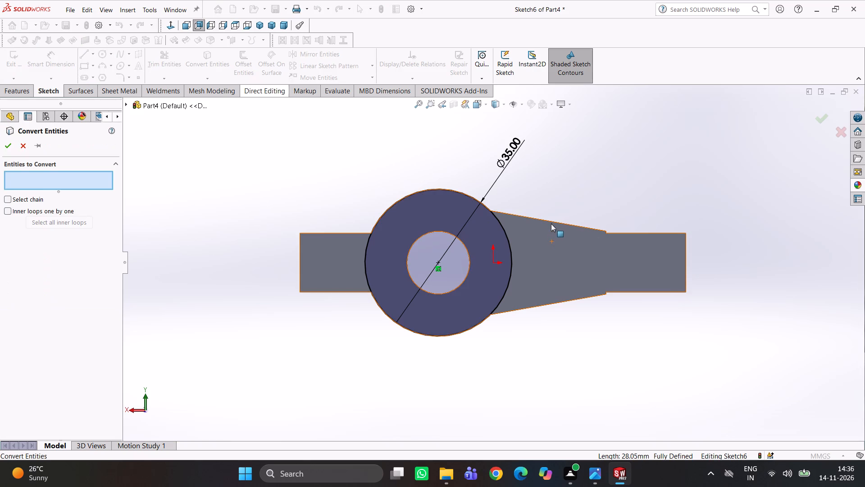
left_click(551, 221)
left_click(548, 305)
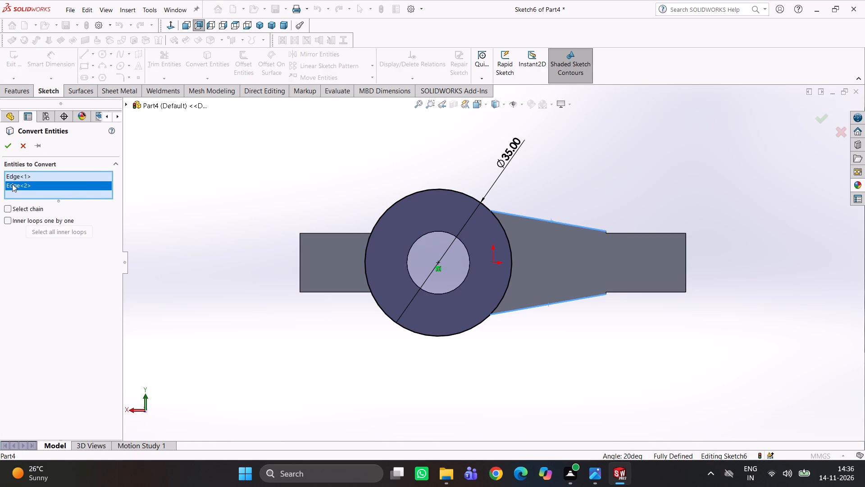
left_click(9, 146)
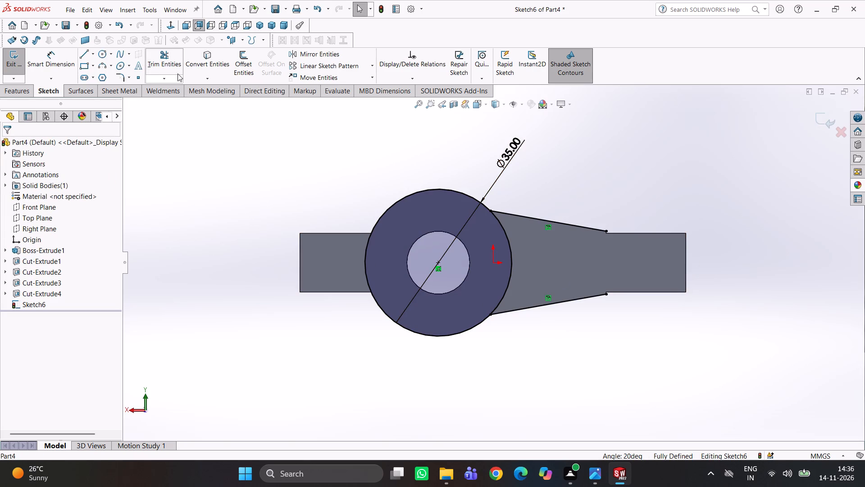
Draw a 15 mm vertical line joining the narrow ends of the two slanted web edges to close the web profile.
left_click(87, 52)
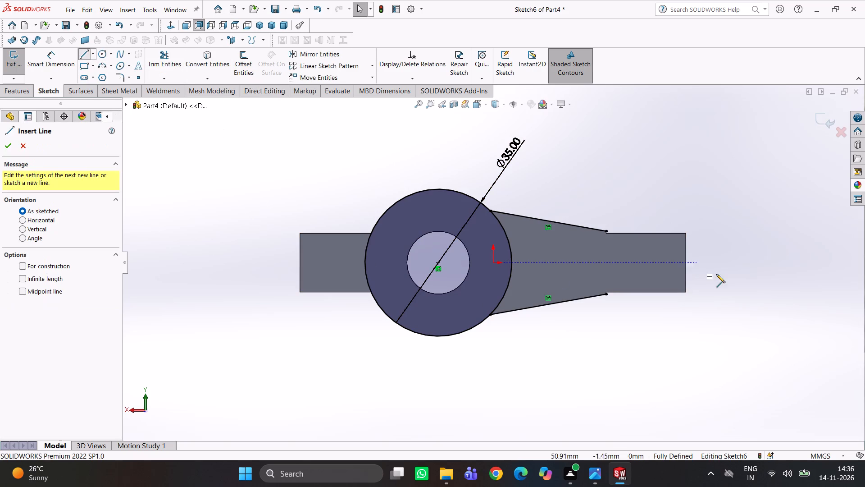
left_click(606, 230)
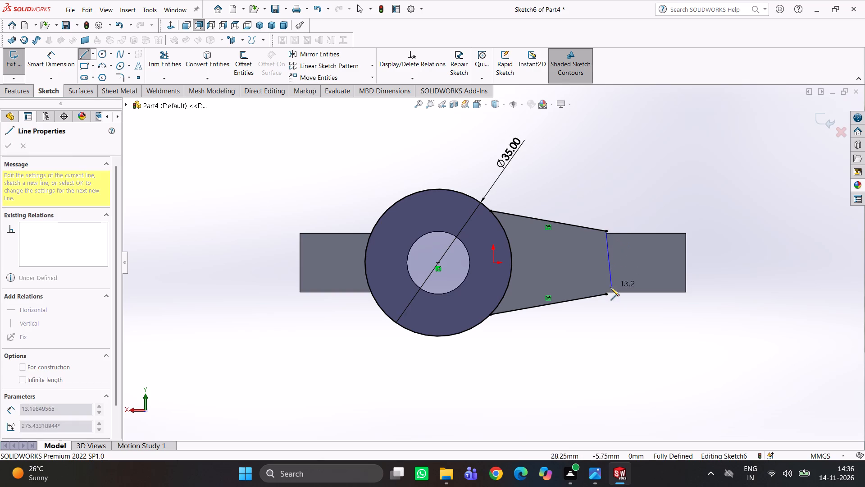
left_click(607, 297)
key("Escape")
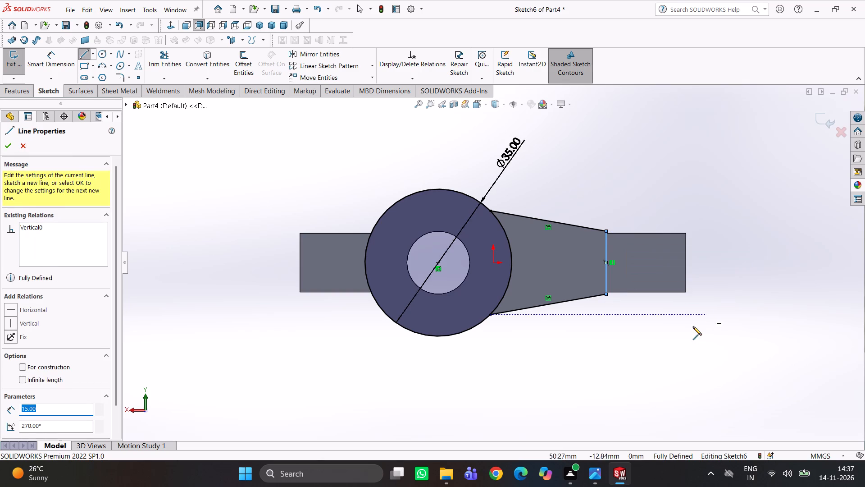
key("Escape")
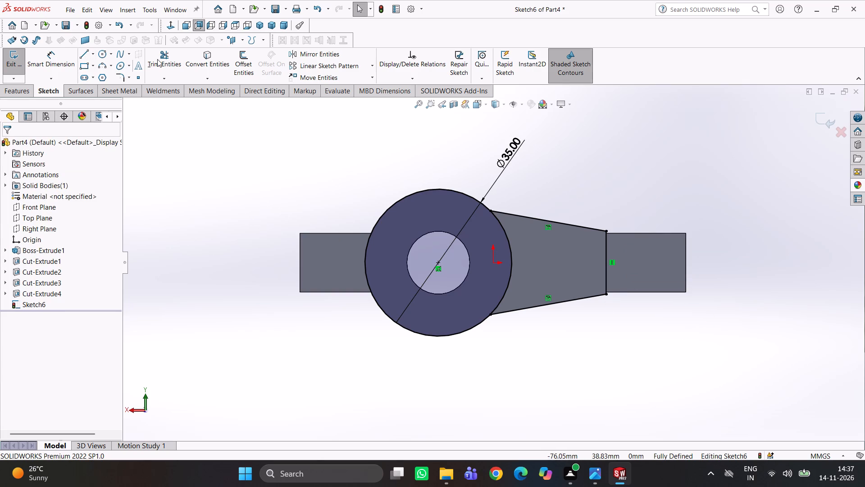
Trim away the part of the hub circle outside the web profile and delete its 35 mm diameter dimension.
left_click(157, 59)
left_click(422, 190)
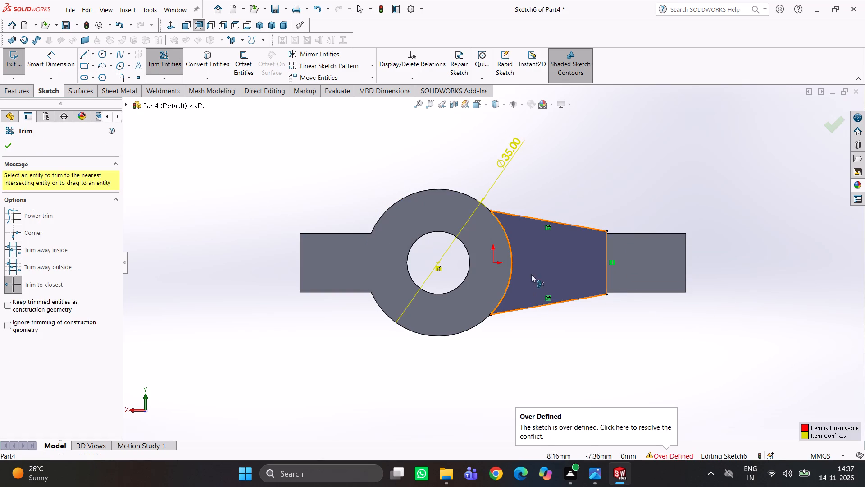
right_click_drag(591, 188, 593, 111)
left_click(513, 146)
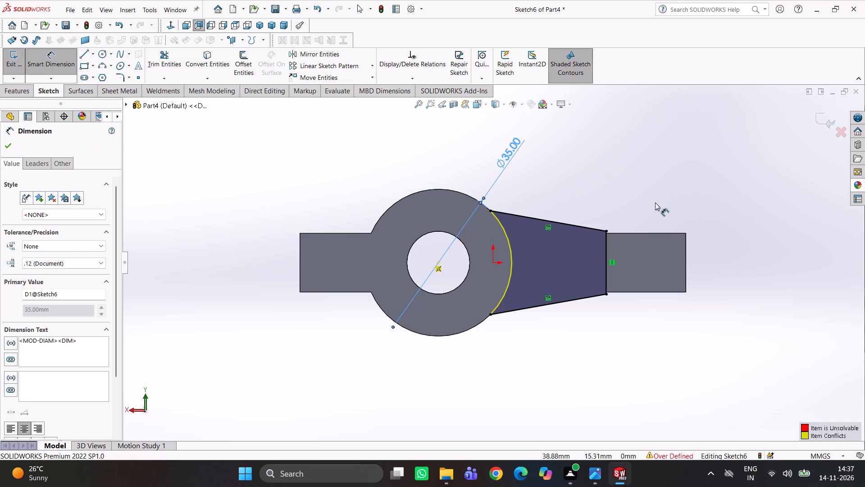
key("Delete")
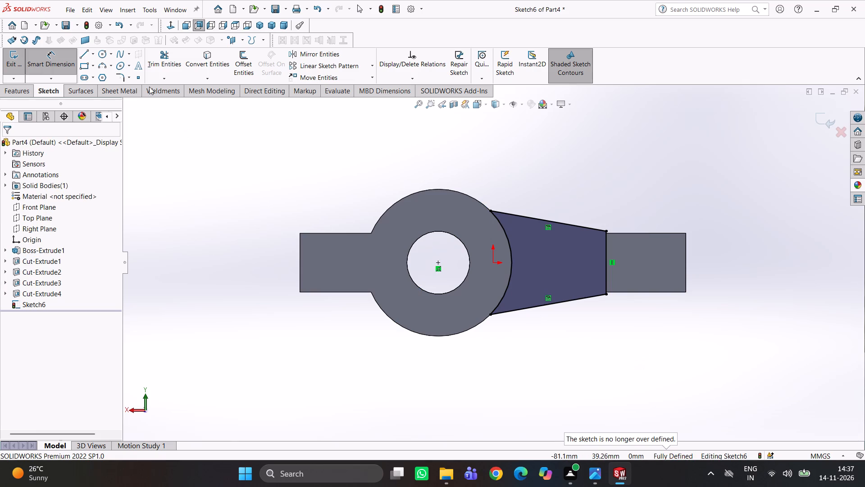
Cut-extrude the tapered web profile to a blind depth of 5 mm, checking the exercise drawing.
left_click(20, 90)
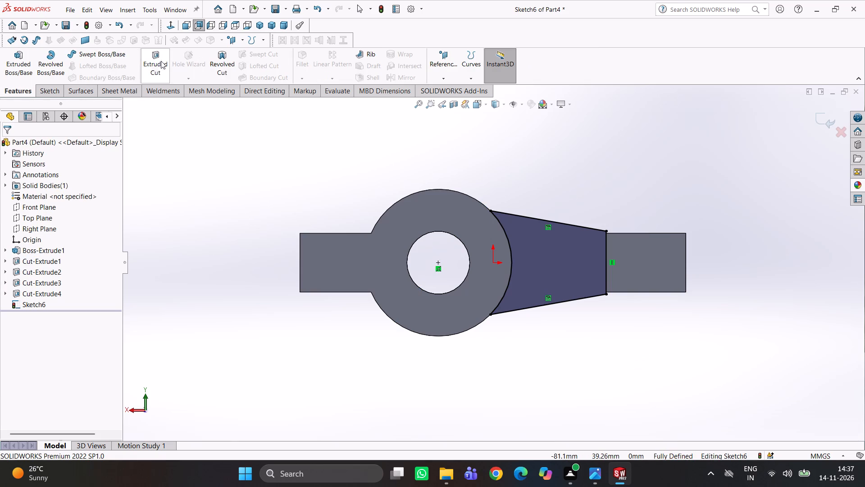
left_click(153, 61)
left_click(600, 483)
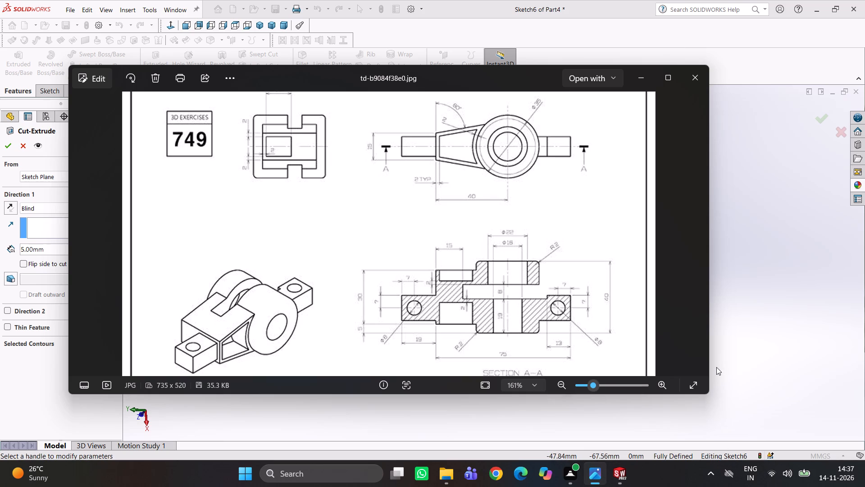
left_click(621, 476)
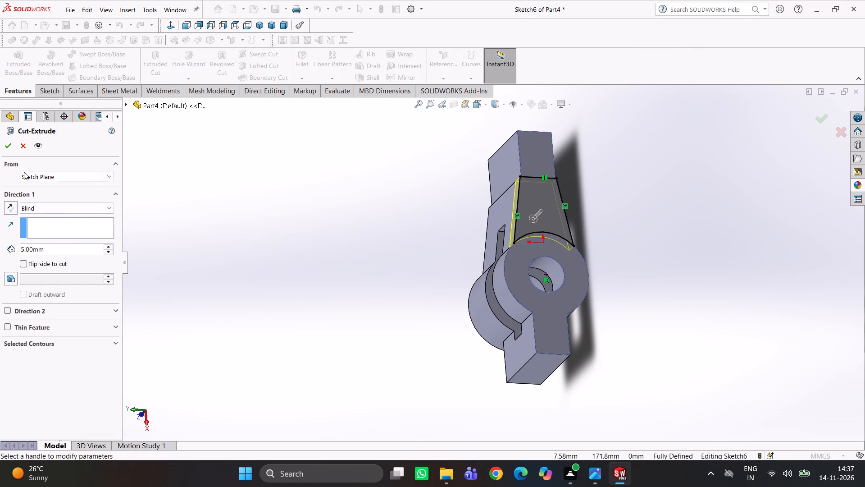
left_click(6, 142)
middle_click_drag(377, 220, 392, 233)
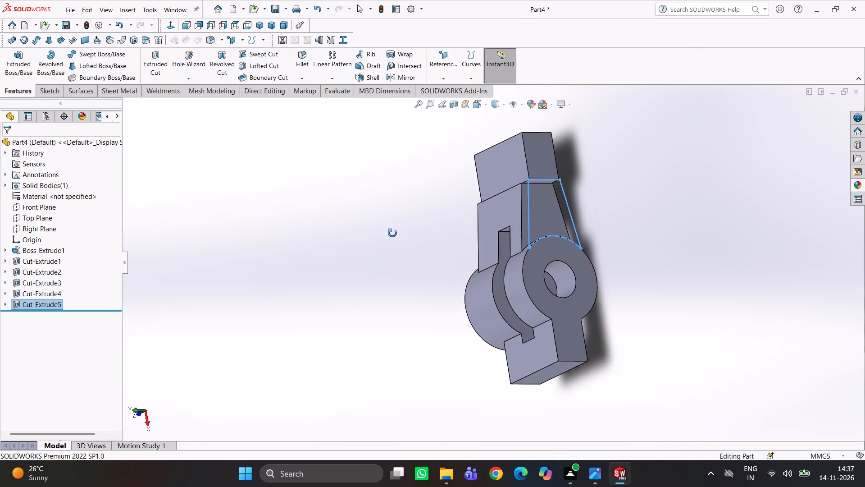
middle_click_drag(392, 233, 411, 234)
left_click(716, 207)
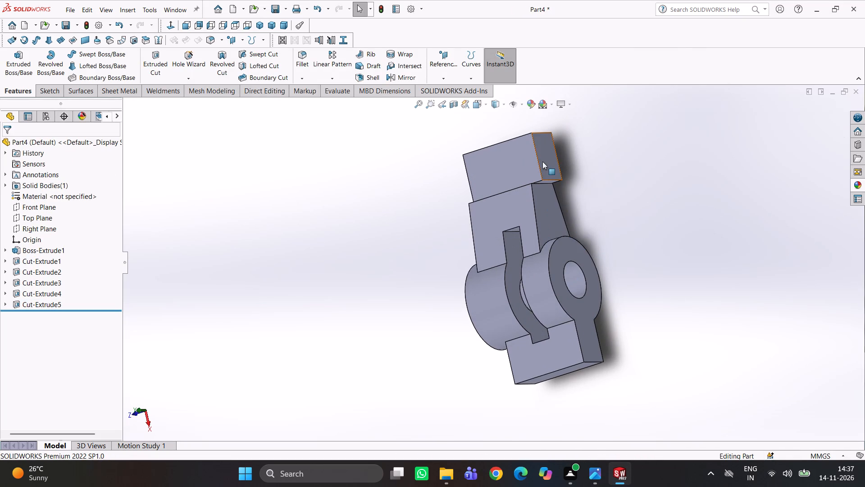
Start a sketch on the flat face of the end lug beside the tapered web and convert the face's outline into sketch lines.
left_click(542, 161)
left_click(583, 135)
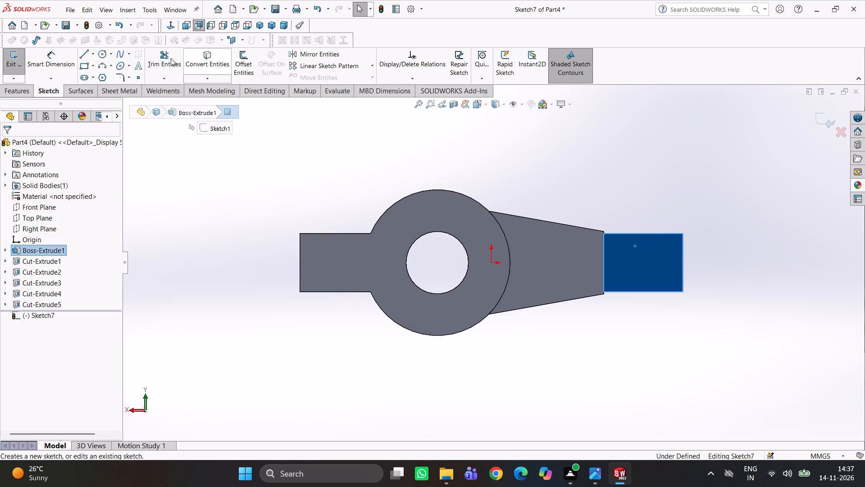
left_click(202, 57)
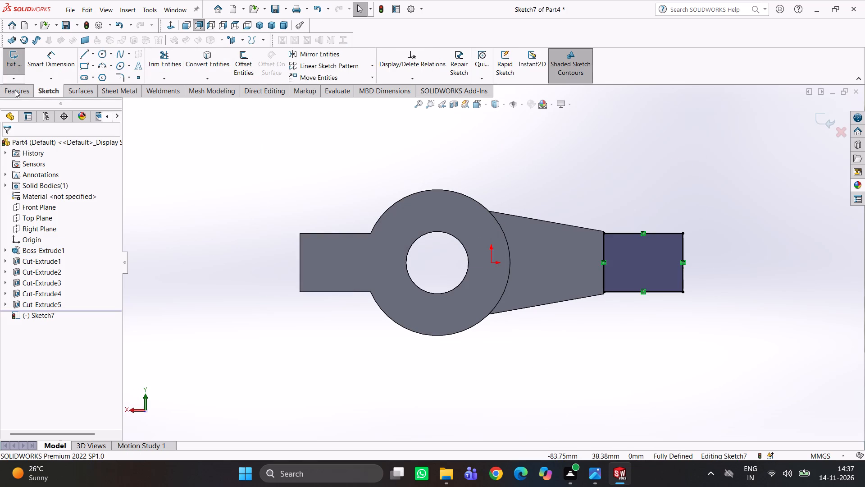
Cut-extrude the end lug outline to a blind depth of 17 mm, consulting the exercise drawing for the depth.
left_click(15, 90)
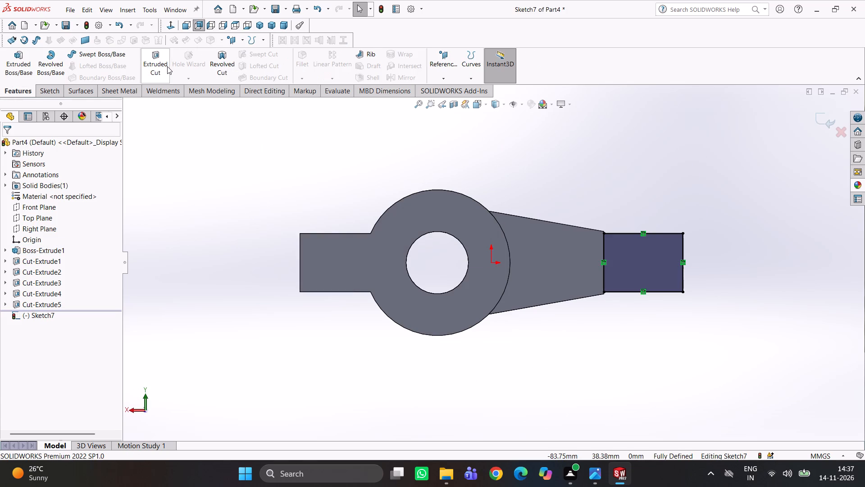
left_click(165, 66)
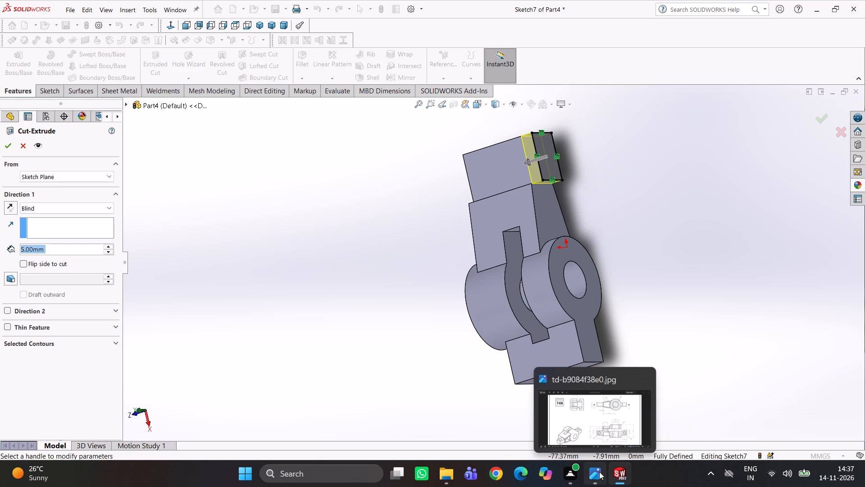
left_click(599, 472)
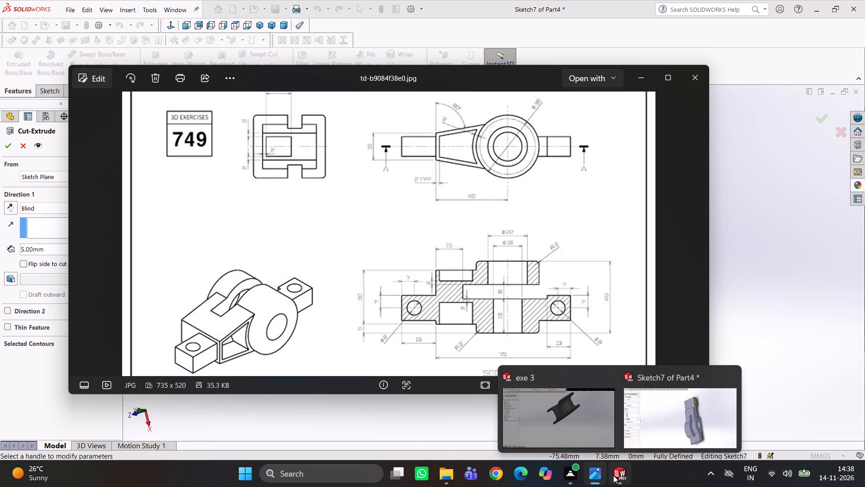
left_click(613, 475)
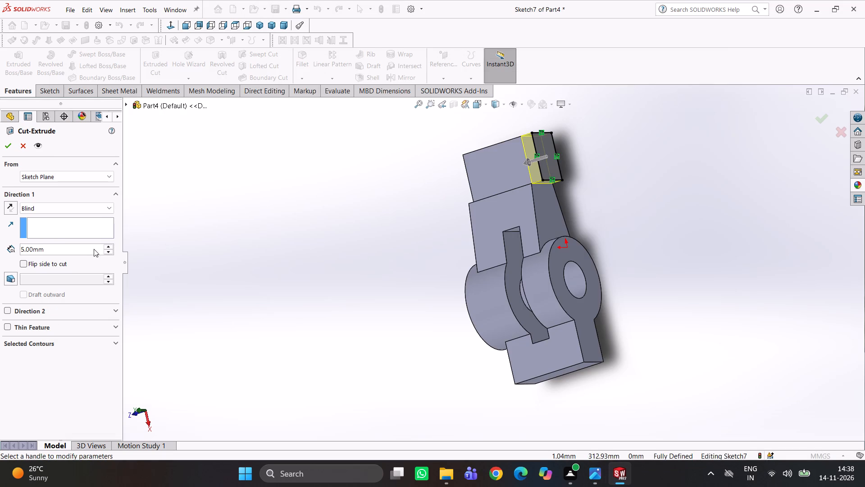
left_click_drag(80, 246, 0, 257)
key("1")
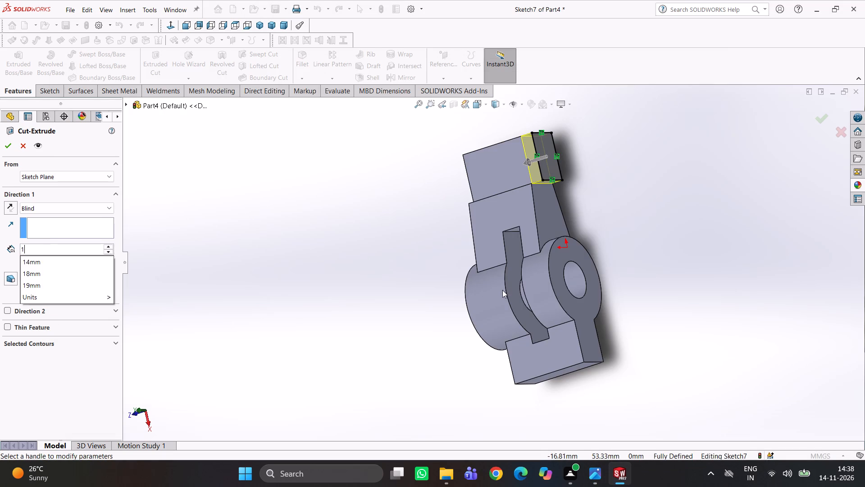
key("7")
key("Return")
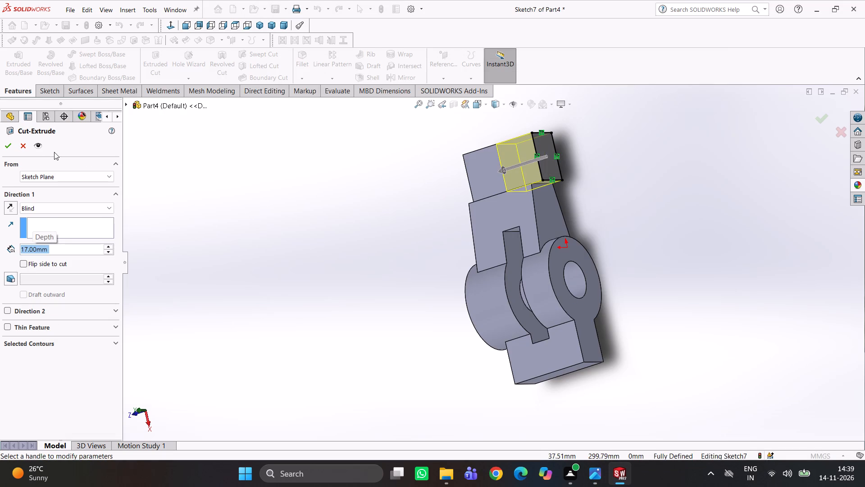
left_click(7, 145)
left_click(413, 208)
Measure the remaining thickness of the cut end lug between its two long edges and compare it with the drawing.
middle_click_drag(608, 189, 636, 269)
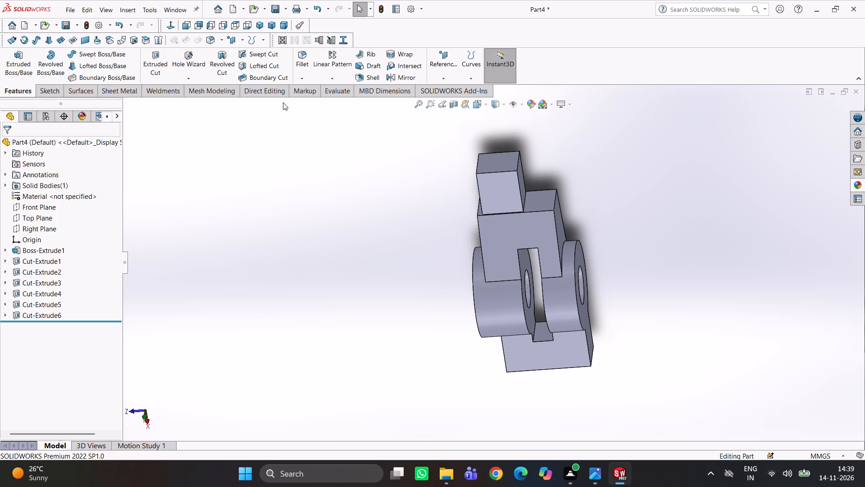
left_click(341, 90)
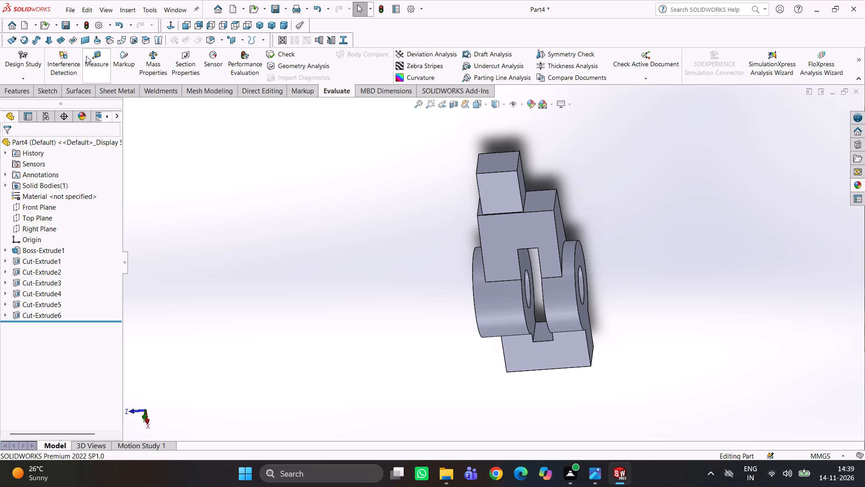
left_click(86, 56)
scroll(475, 156, "down", 2)
left_click(480, 213)
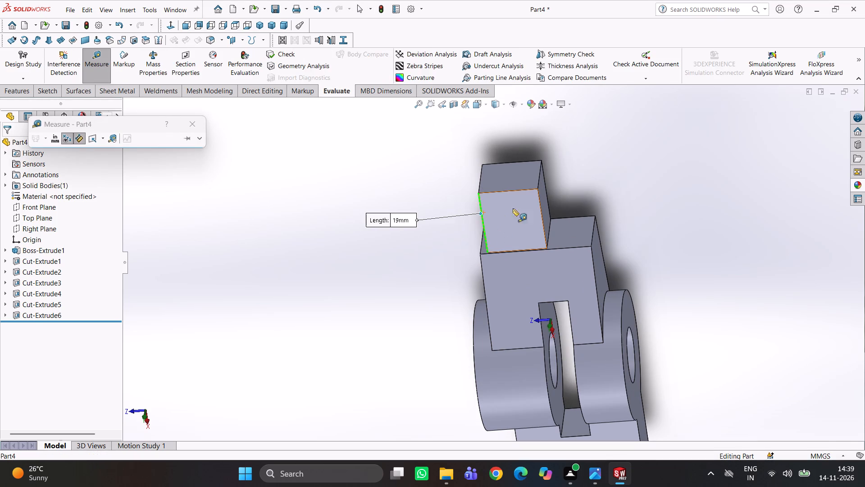
left_click(540, 204)
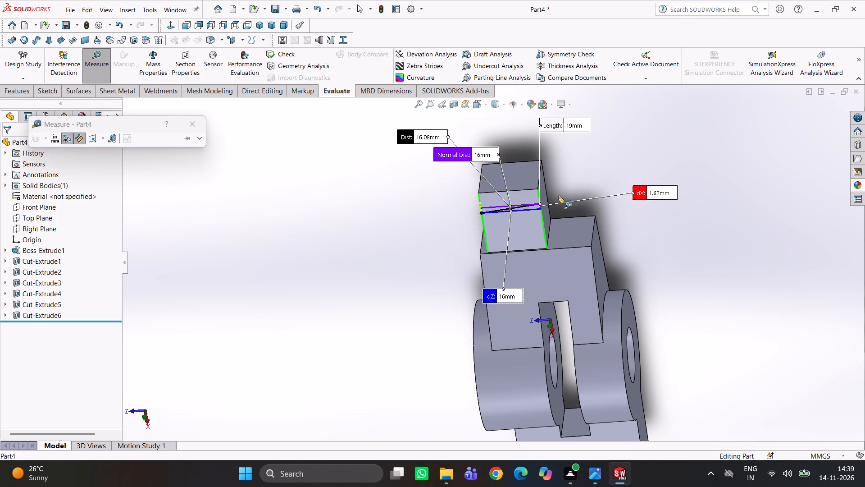
middle_click_drag(593, 207, 605, 147)
scroll(558, 178, "up", 1)
scroll(526, 197, "down", 7)
middle_click_drag(532, 230, 532, 182)
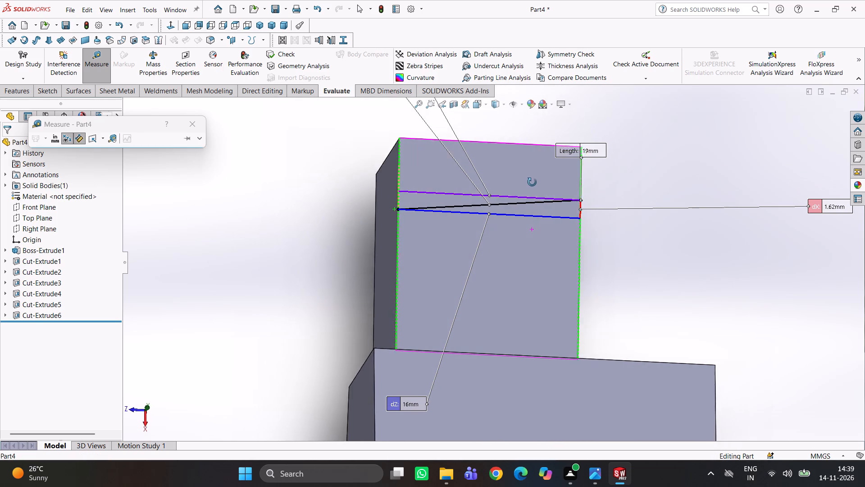
middle_click_drag(532, 182, 502, 203)
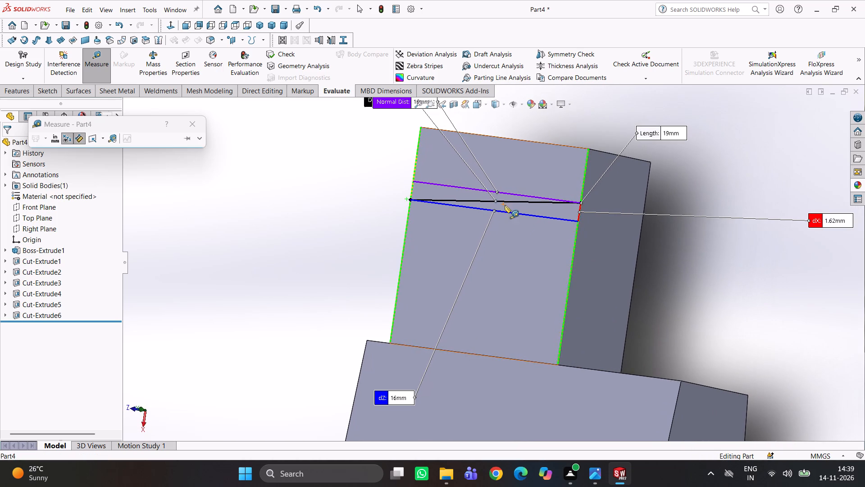
scroll(516, 257, "up", 3)
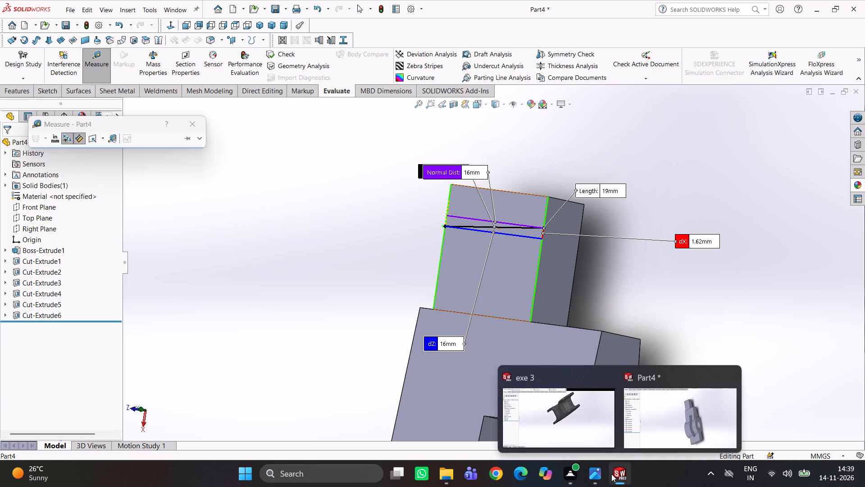
left_click(590, 473)
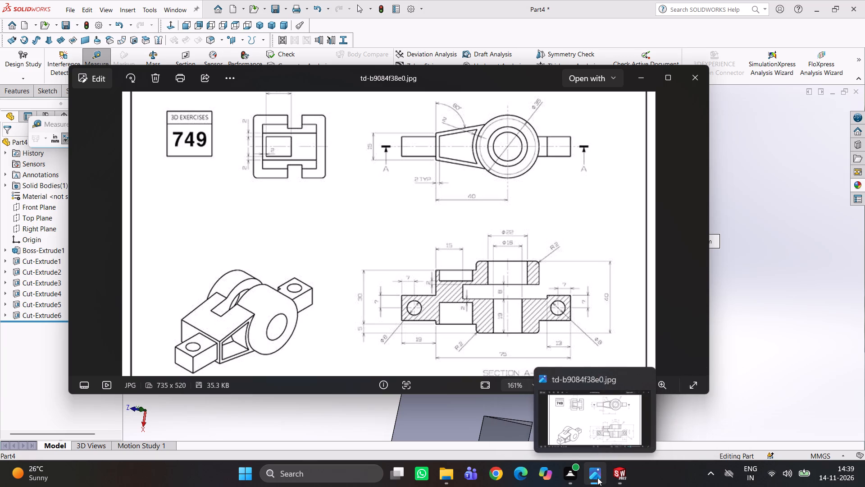
left_click(617, 473)
left_click(37, 315)
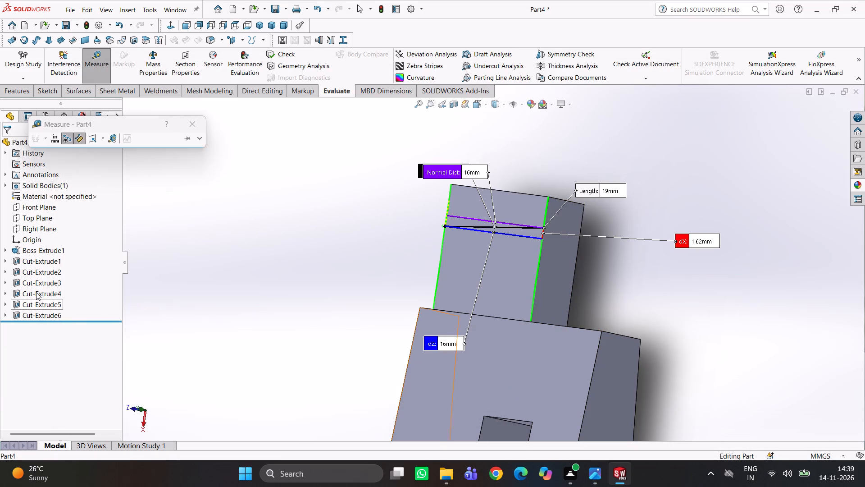
left_click(185, 123)
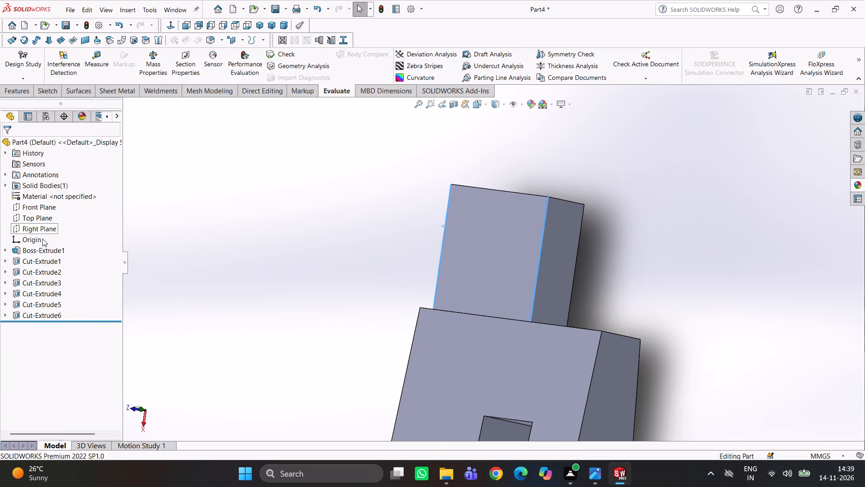
Set the end lug cut's blind depth to 18 mm.
left_click(44, 315)
left_click(54, 287)
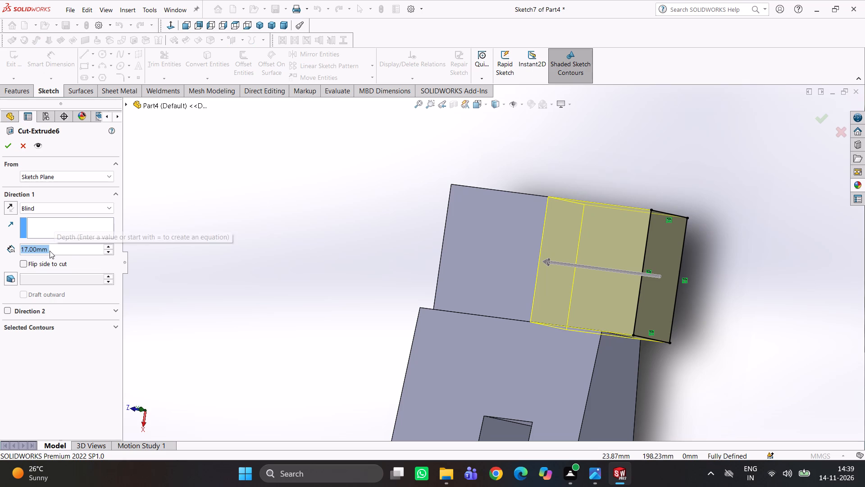
key("1")
key("8")
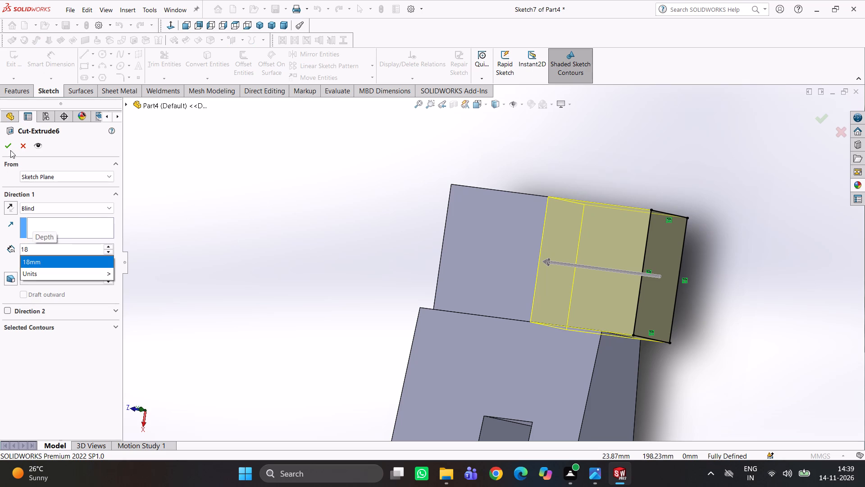
left_click(11, 142)
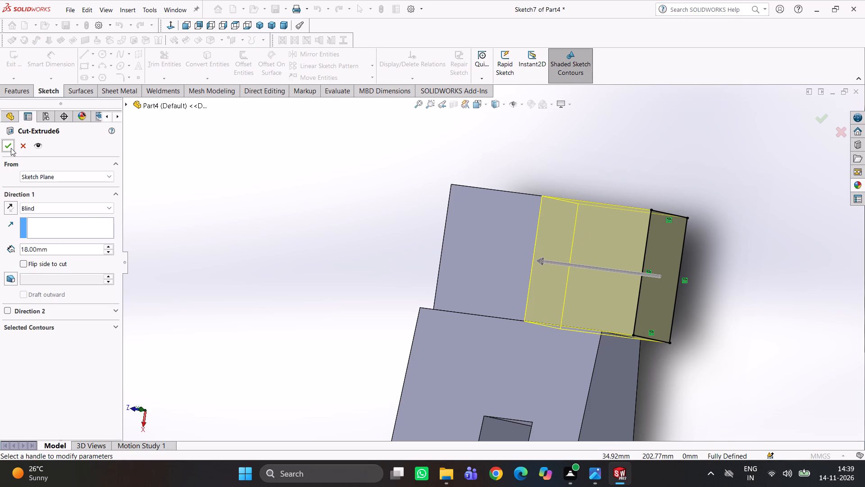
left_click(9, 146)
middle_click_drag(404, 245, 502, 289)
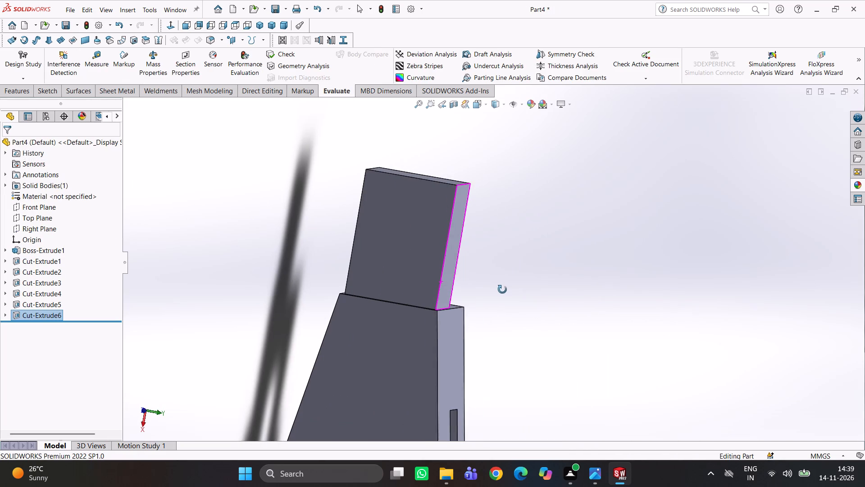
middle_click_drag(502, 289, 504, 292)
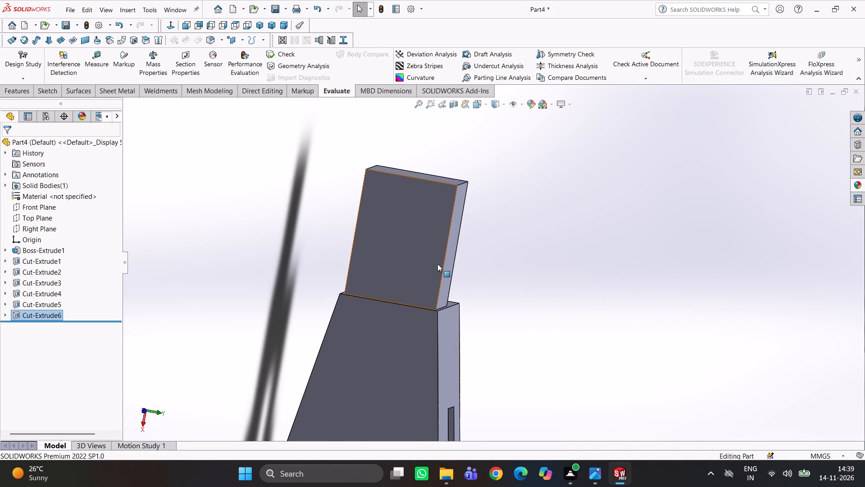
Convert the outline of the flat face of the end lug beside the tapered web into a sketch and cut-extrude it 1 mm deep.
left_click(426, 253)
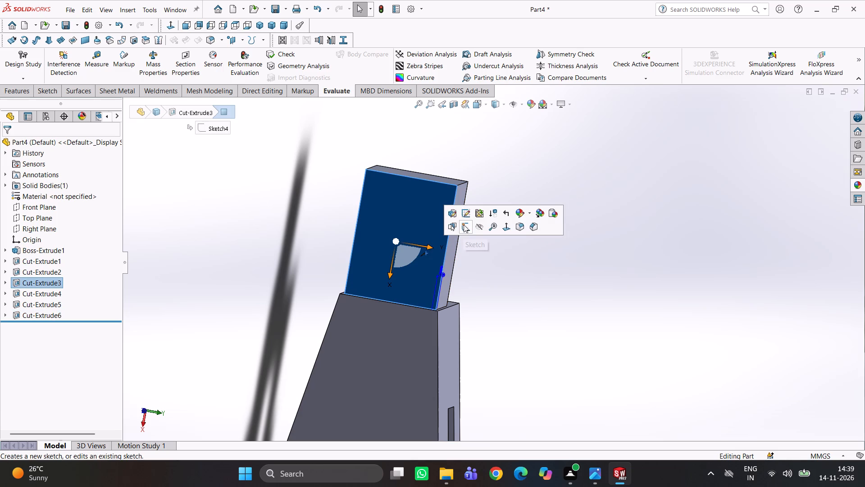
left_click(469, 225)
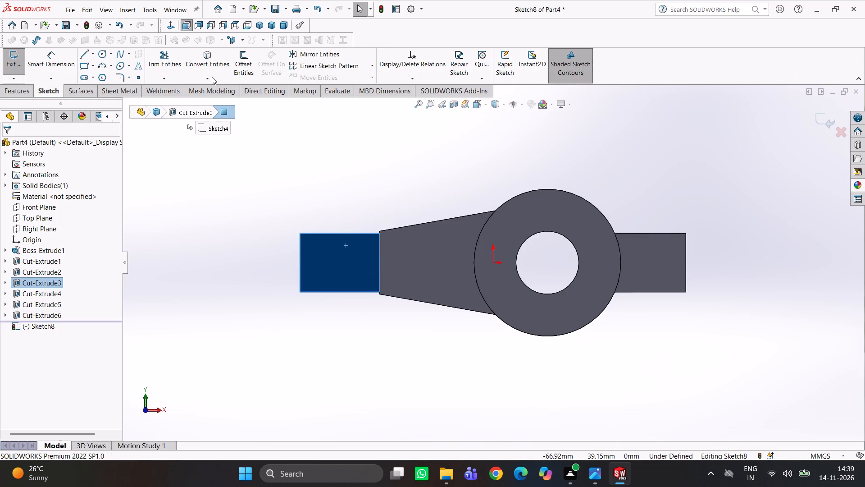
left_click(208, 65)
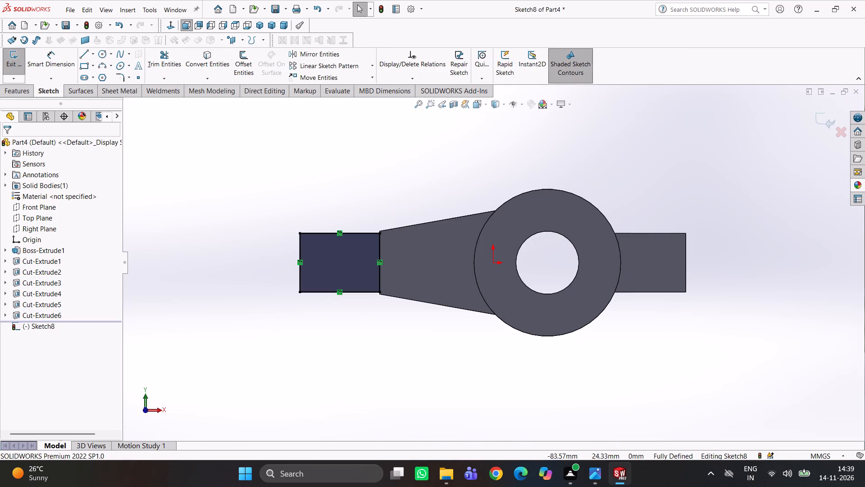
left_click(19, 95)
left_click(168, 58)
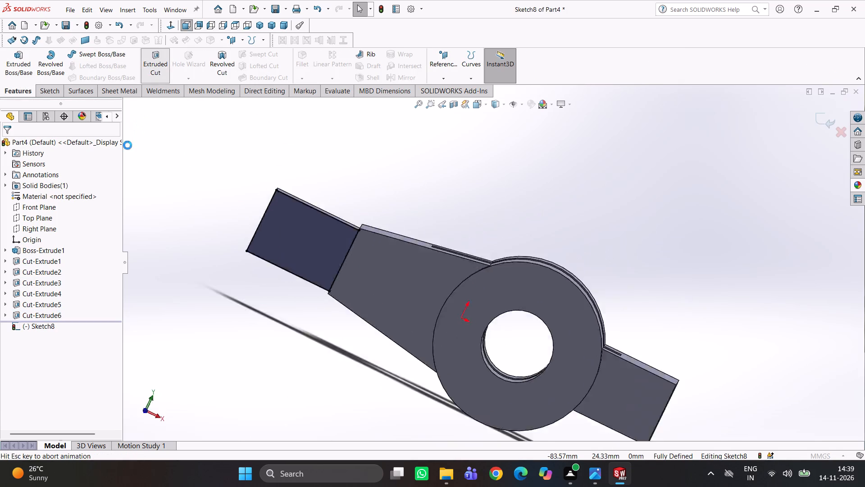
key("1")
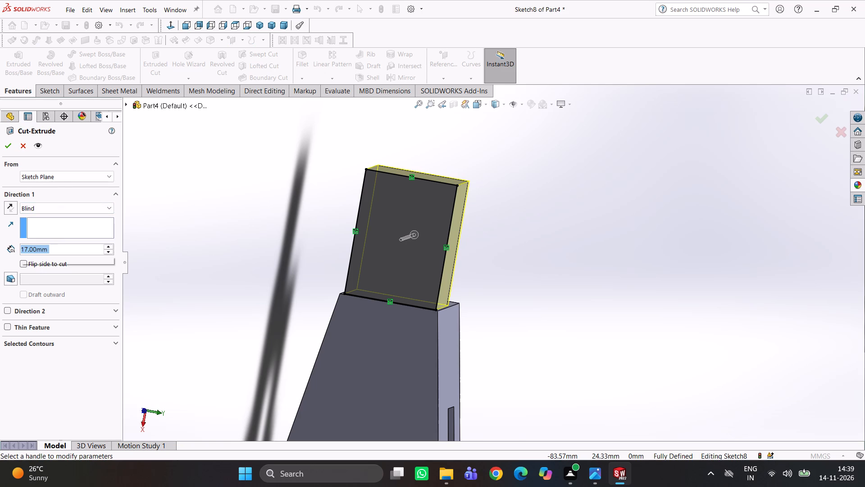
key("Return")
left_click(9, 141)
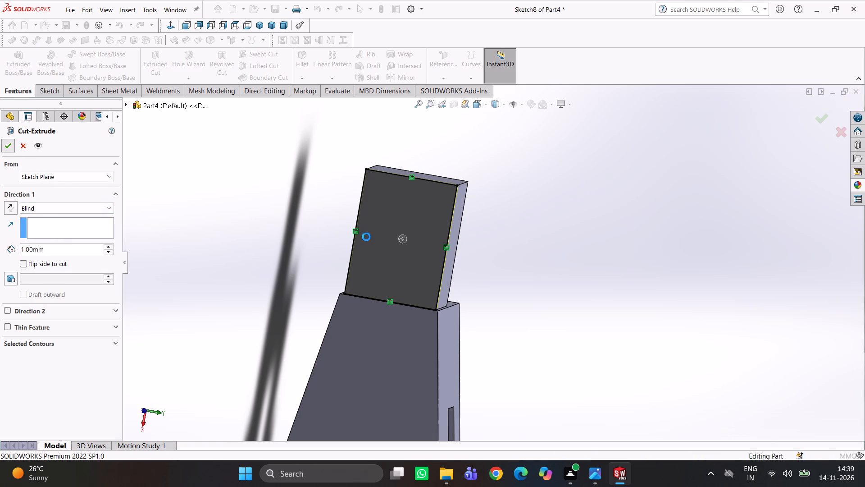
Measure the remaining thickness of the cut end lug between its side face and the opposite long edge.
middle_click_drag(535, 207, 484, 188)
left_click(525, 198)
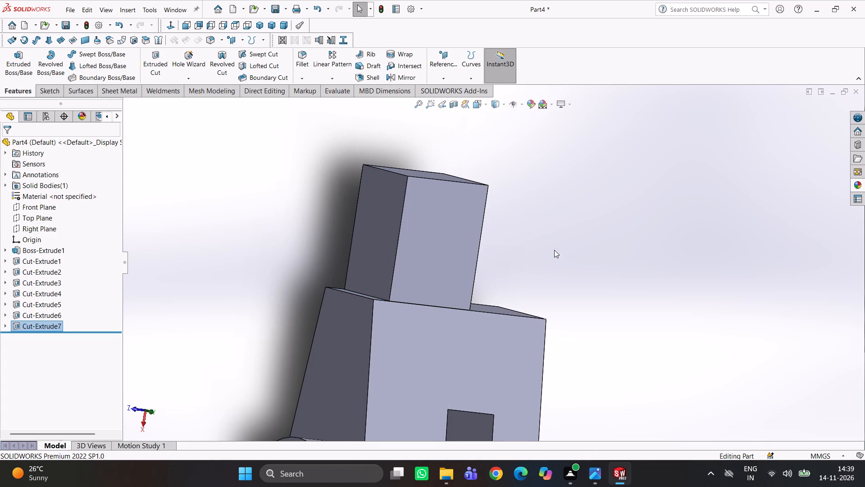
middle_click_drag(554, 250, 538, 247)
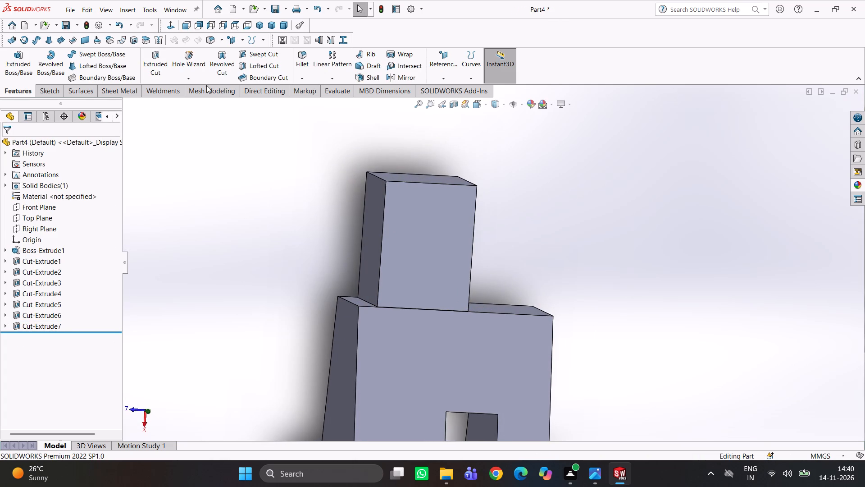
left_click(329, 92)
left_click(85, 52)
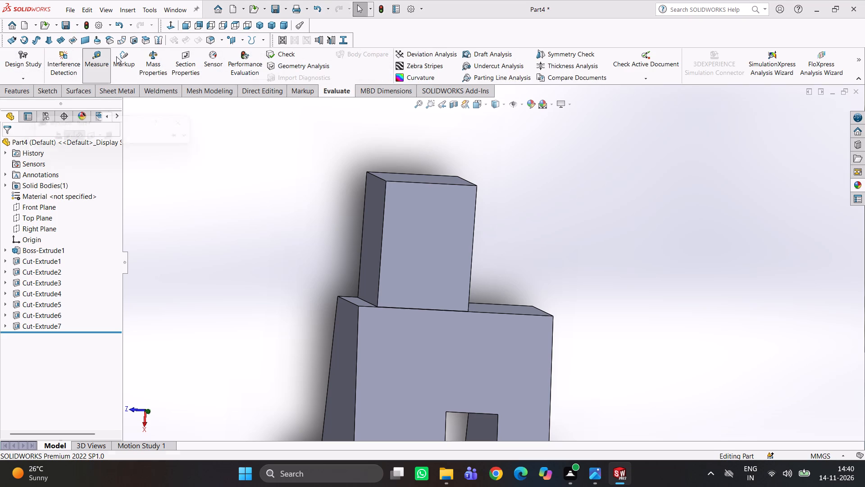
left_click(382, 205)
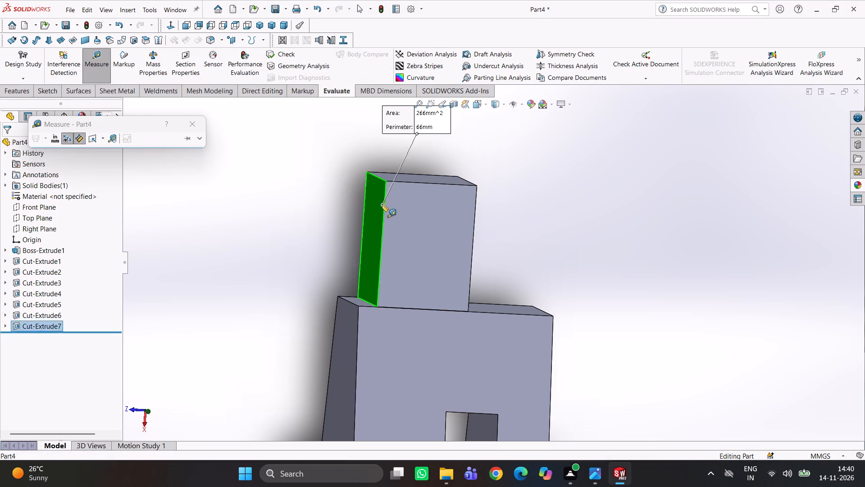
left_click(474, 206)
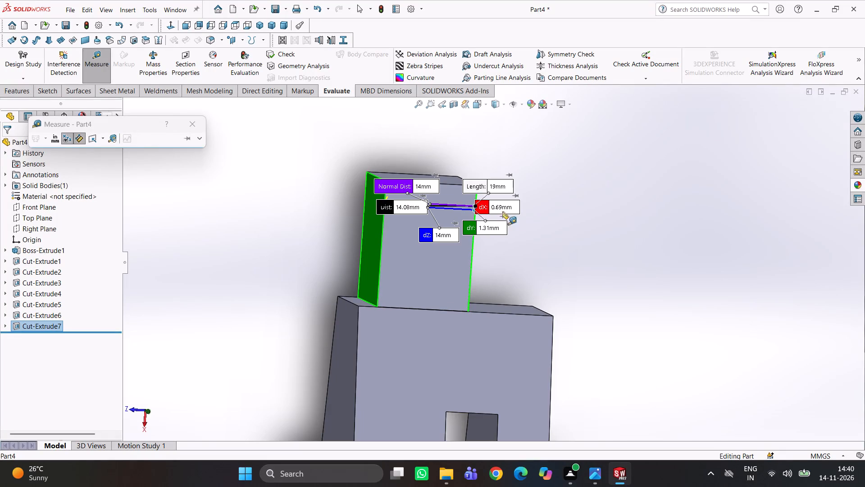
scroll(491, 237, "down", 3)
middle_click_drag(502, 235, 487, 230)
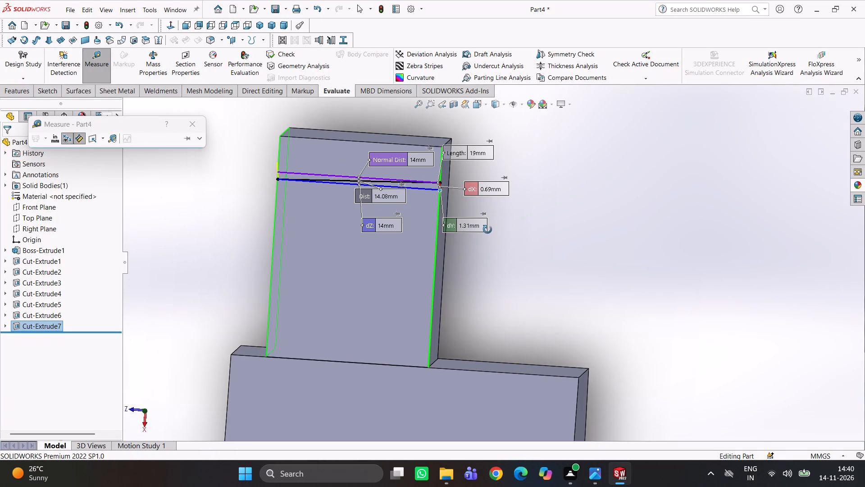
middle_click_drag(487, 230, 488, 232)
left_click(532, 253)
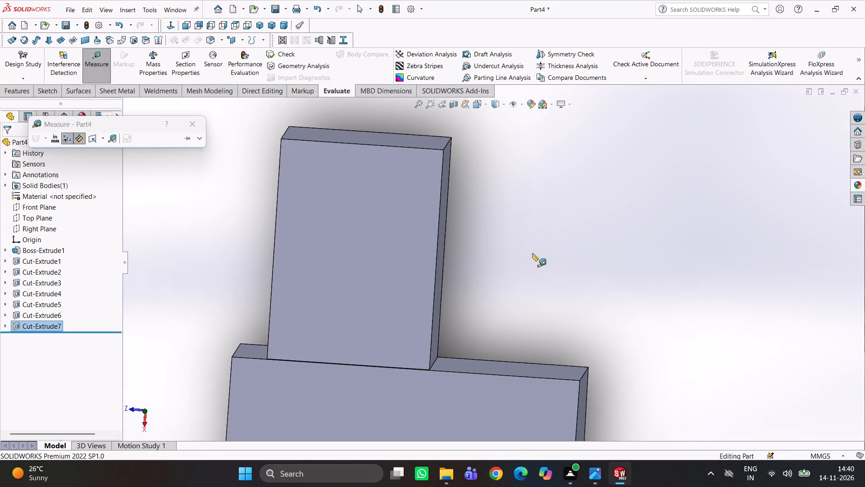
left_click(191, 121)
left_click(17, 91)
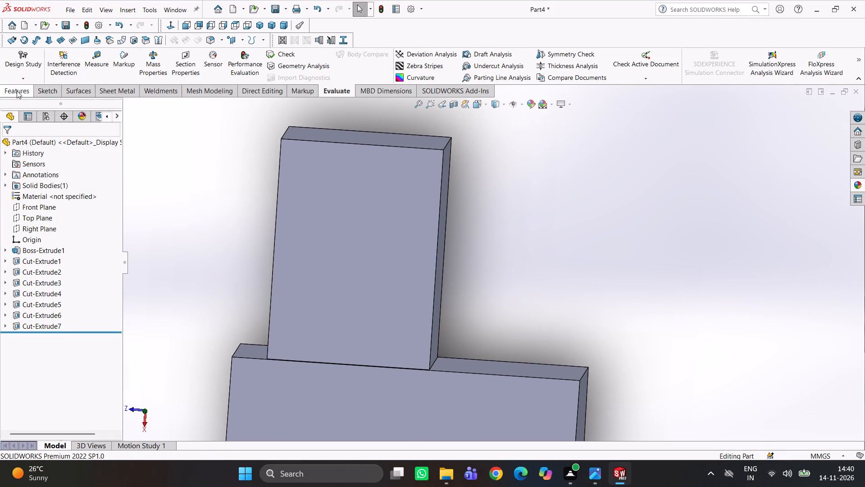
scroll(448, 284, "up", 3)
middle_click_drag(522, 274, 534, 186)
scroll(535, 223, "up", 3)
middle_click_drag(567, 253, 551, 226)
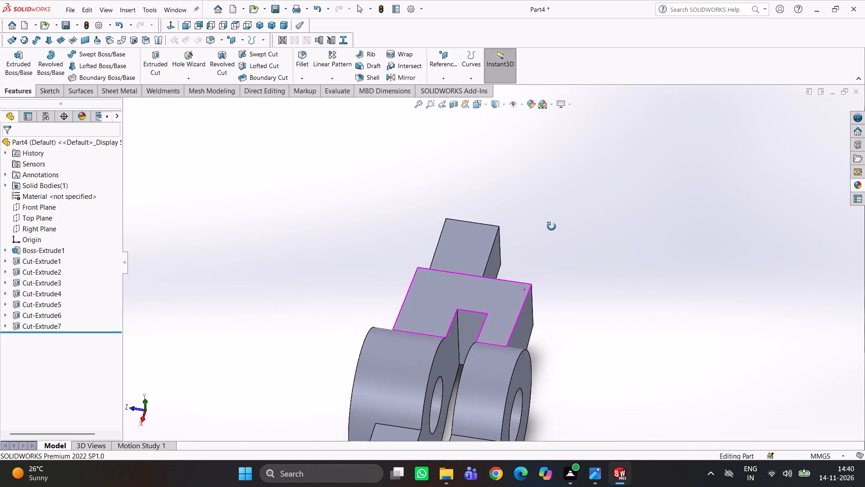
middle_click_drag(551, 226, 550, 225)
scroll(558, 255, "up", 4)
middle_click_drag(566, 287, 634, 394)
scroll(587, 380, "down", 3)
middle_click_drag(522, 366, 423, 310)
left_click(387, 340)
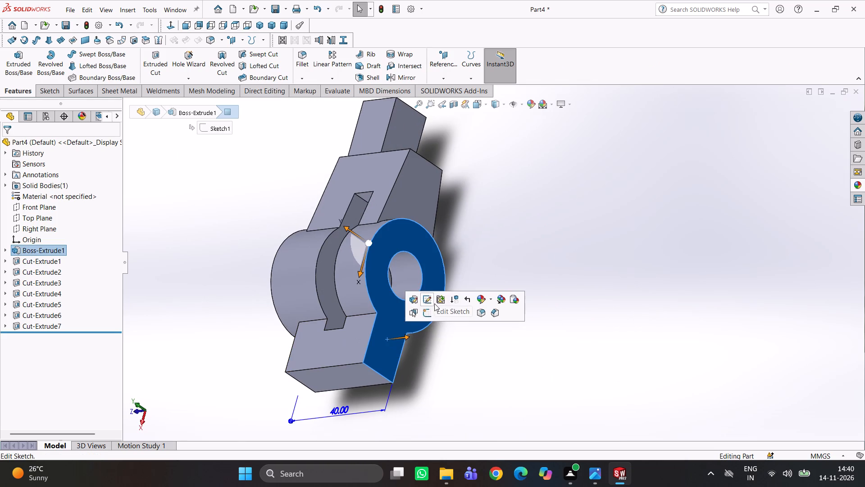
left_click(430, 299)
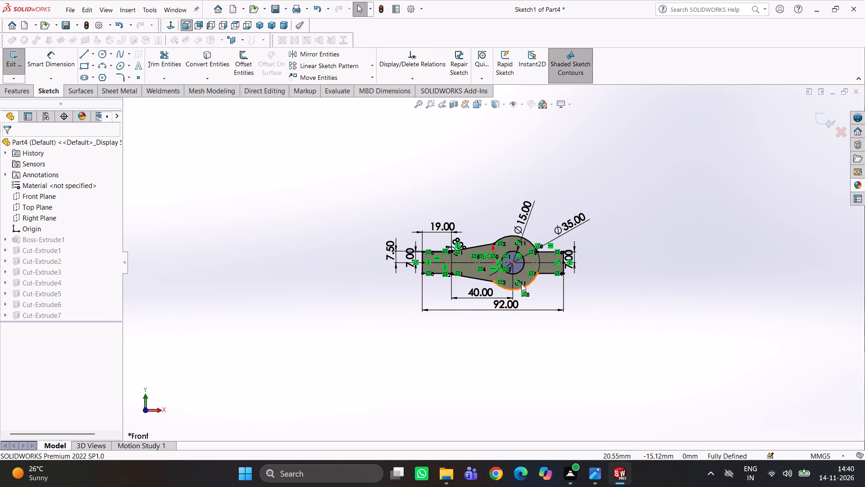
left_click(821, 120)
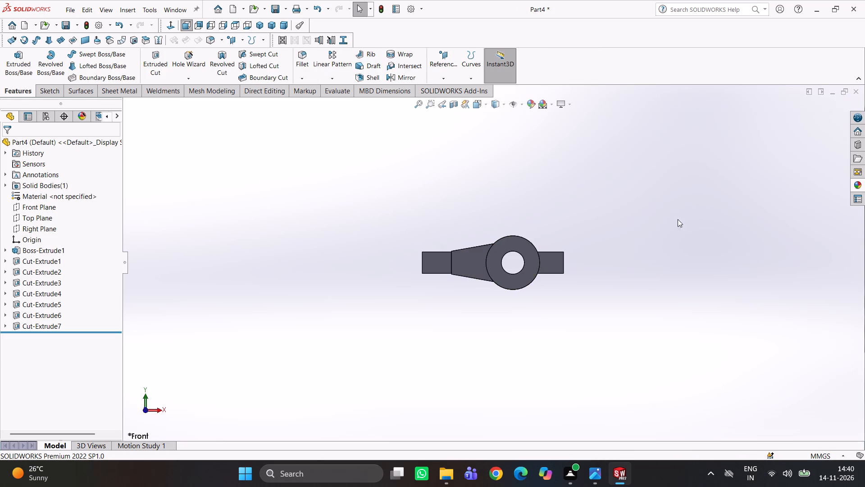
Start a sketch on the back flat face shared by the hub ring and the end lug opposite the tapered web.
middle_click_drag(633, 242, 559, 279)
scroll(555, 278, "down", 4)
middle_click_drag(583, 253, 510, 264)
scroll(493, 264, "up", 1)
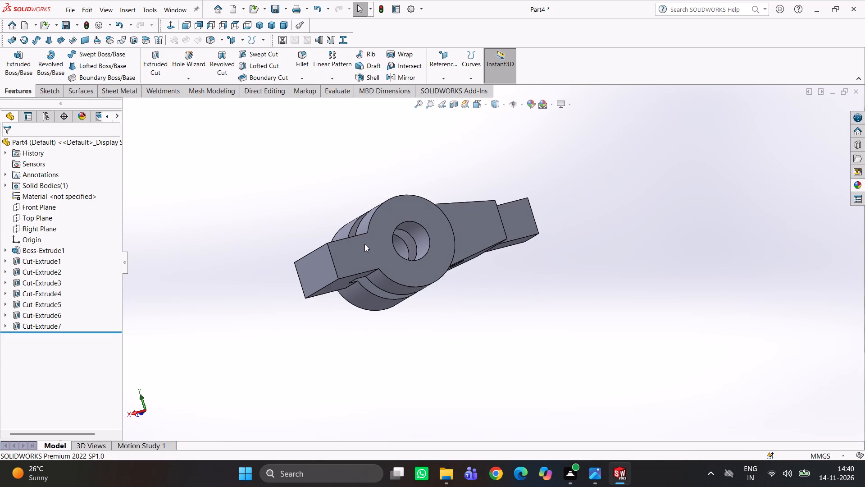
left_click(364, 248)
middle_click_drag(584, 329, 650, 328)
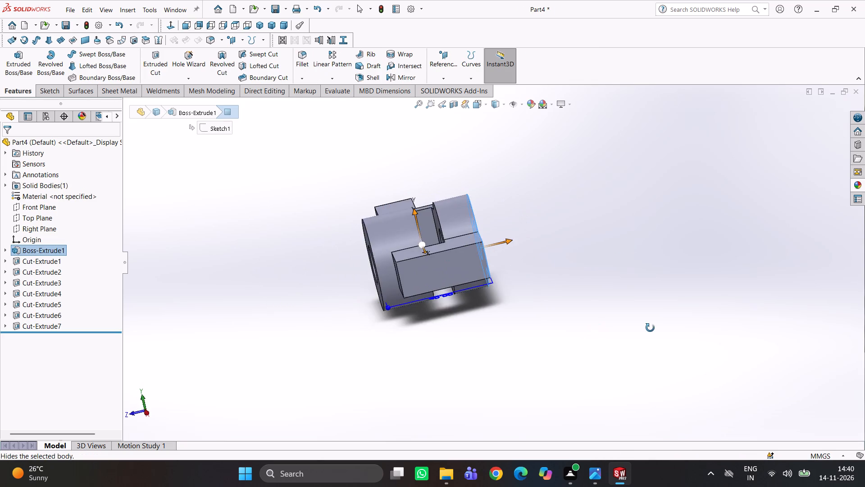
middle_click_drag(650, 328, 601, 349)
left_click(394, 273)
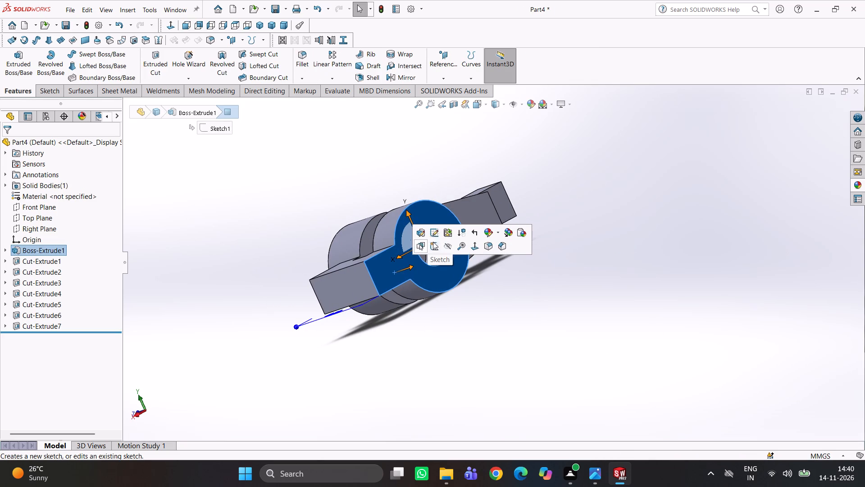
left_click(438, 246)
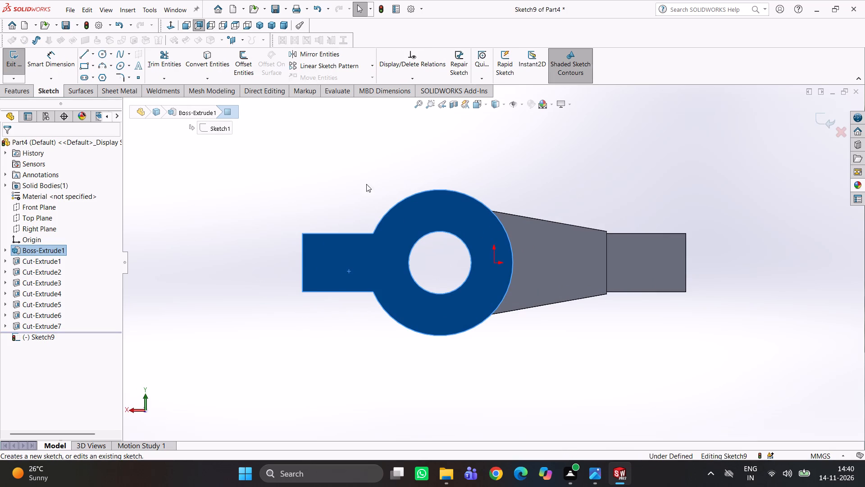
left_click(313, 151)
Sketch a circle centred on the hub bore along the hub's outer edge and dimension its diameter as 35 mm.
left_click(102, 54)
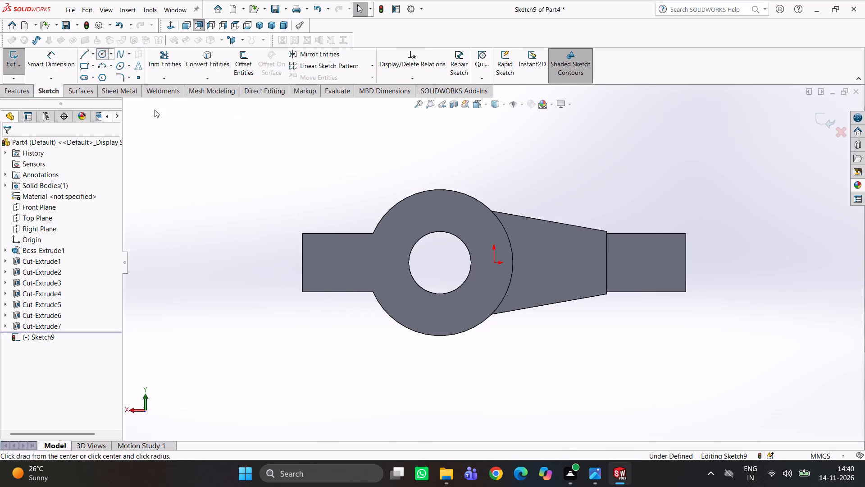
left_click(440, 263)
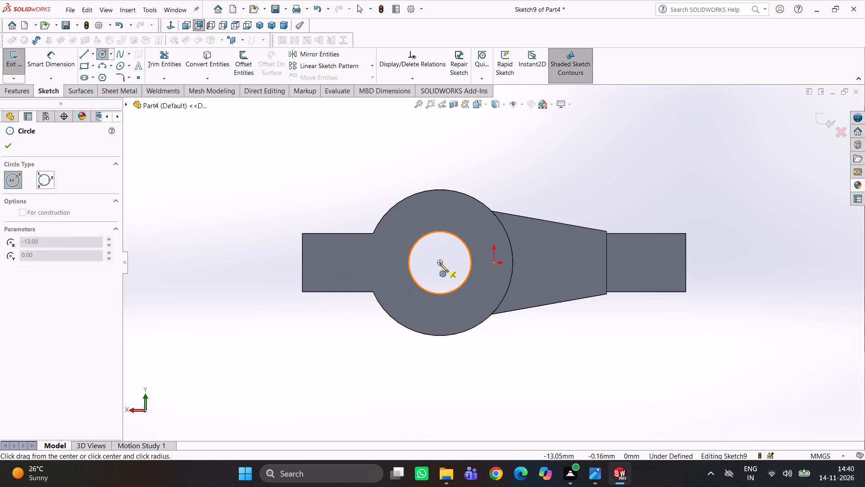
left_click(378, 299)
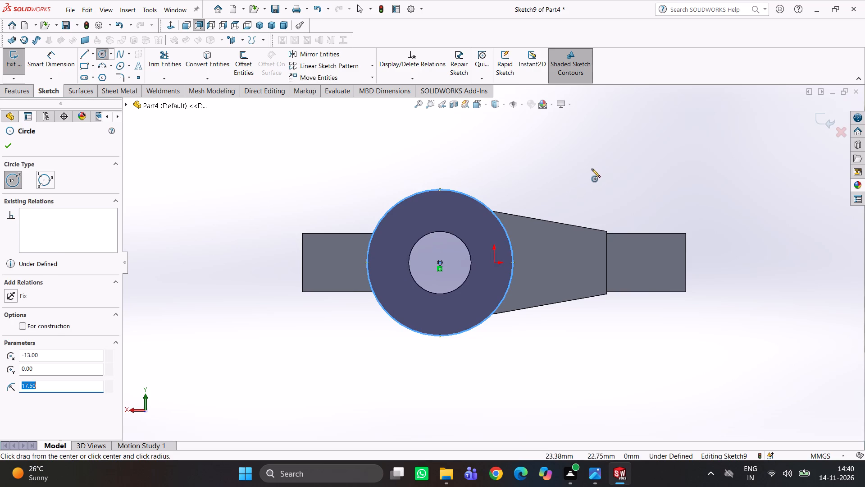
key("Escape")
right_click_drag(387, 190, 387, 105)
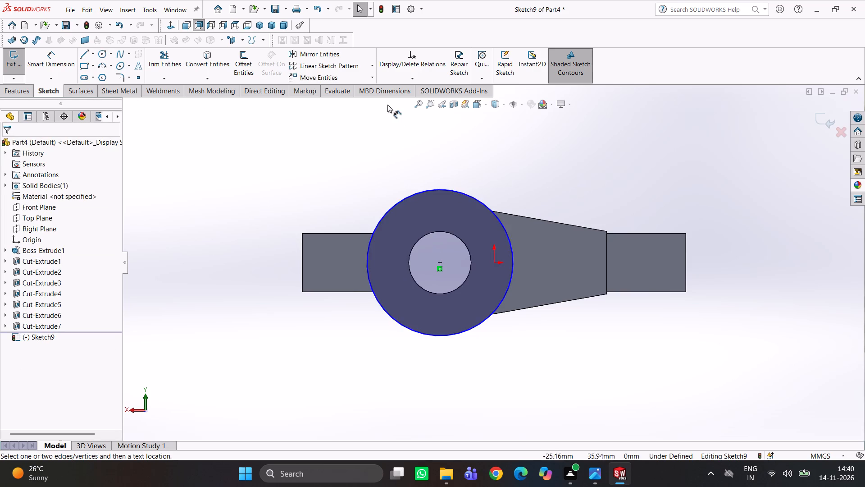
right_click_drag(387, 105, 387, 101)
left_click(461, 195)
left_click(509, 170)
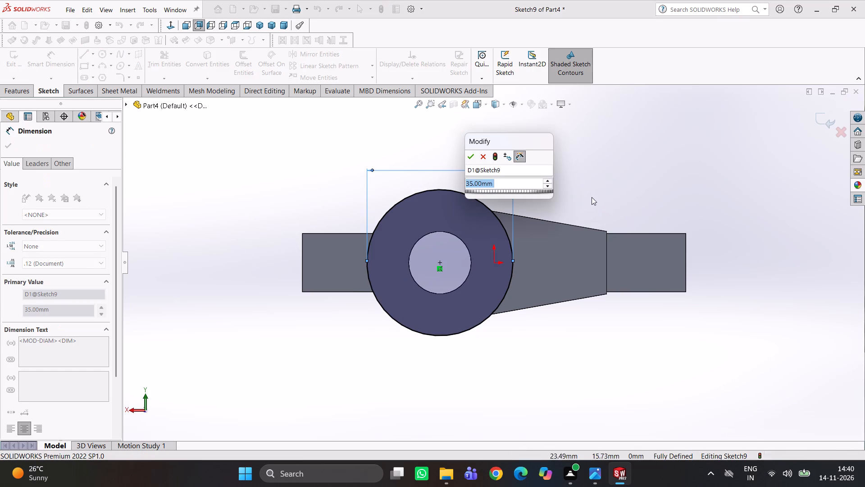
key("Return")
left_click(583, 188)
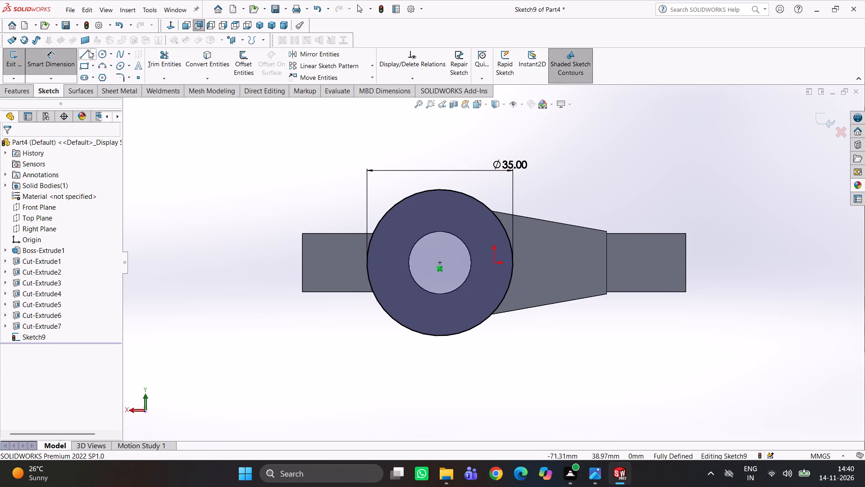
left_click(264, 186)
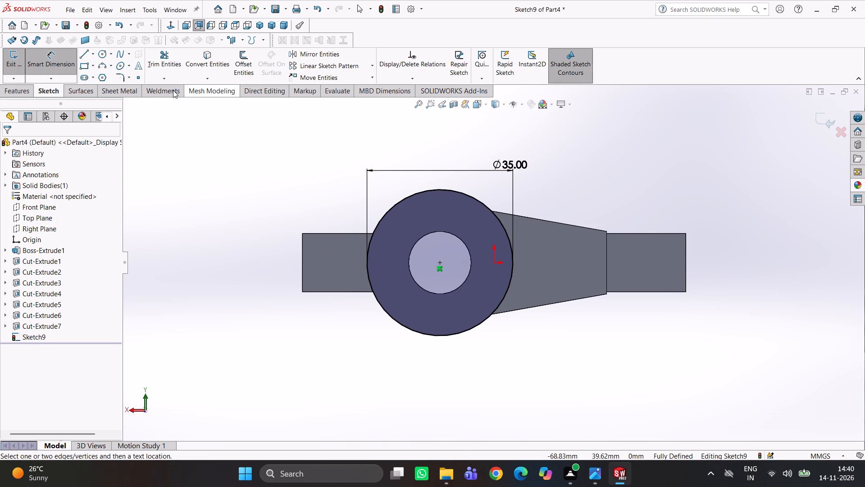
Draw three connected lines along the lug's outline from the hub circle and back to it, about 17 mm long and 14 mm wide.
left_click(90, 56)
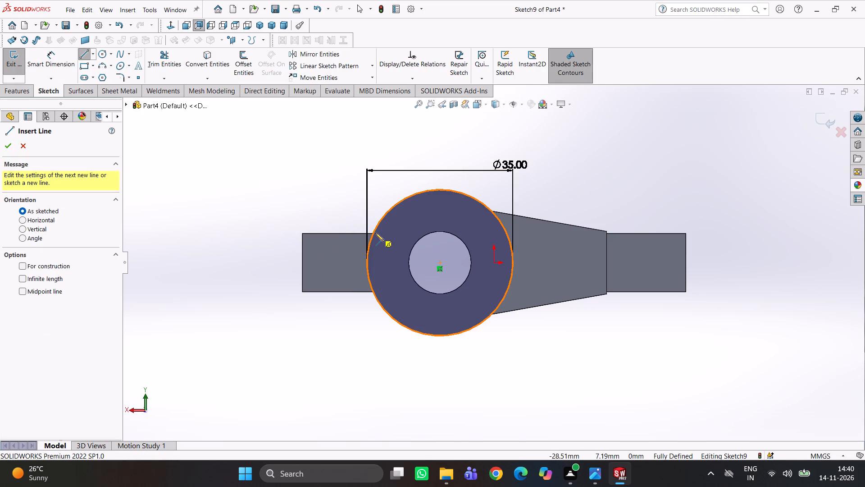
left_click(373, 234)
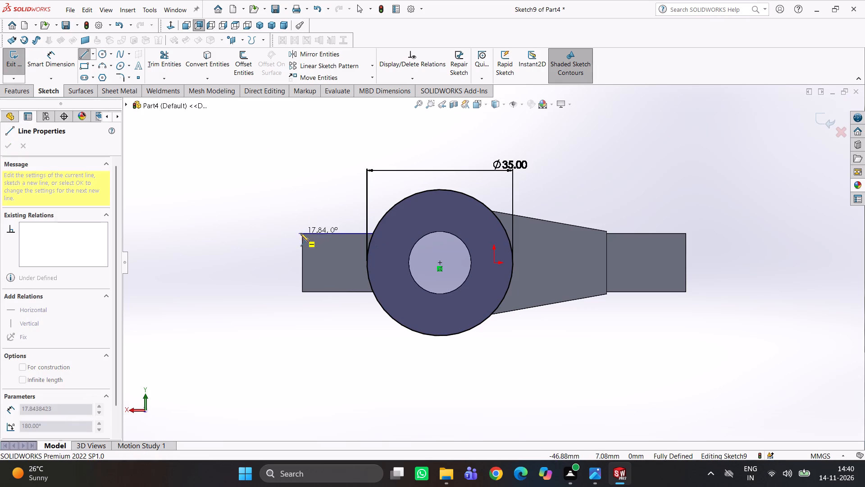
left_click(304, 233)
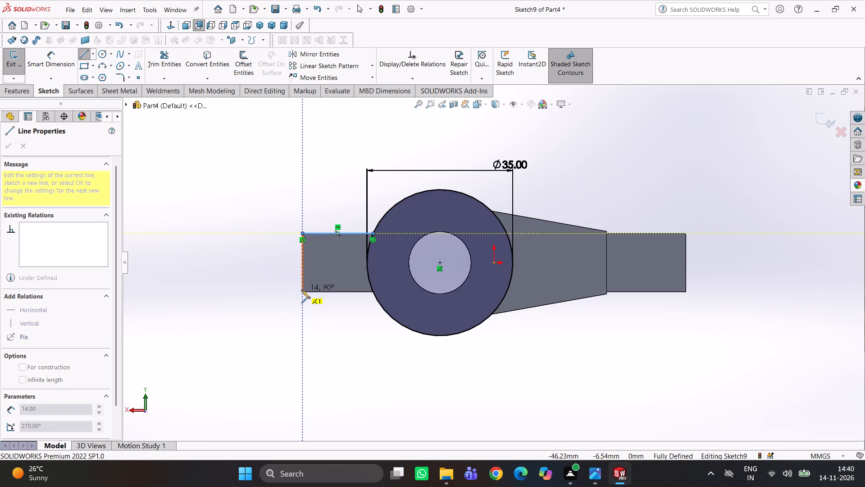
left_click(301, 293)
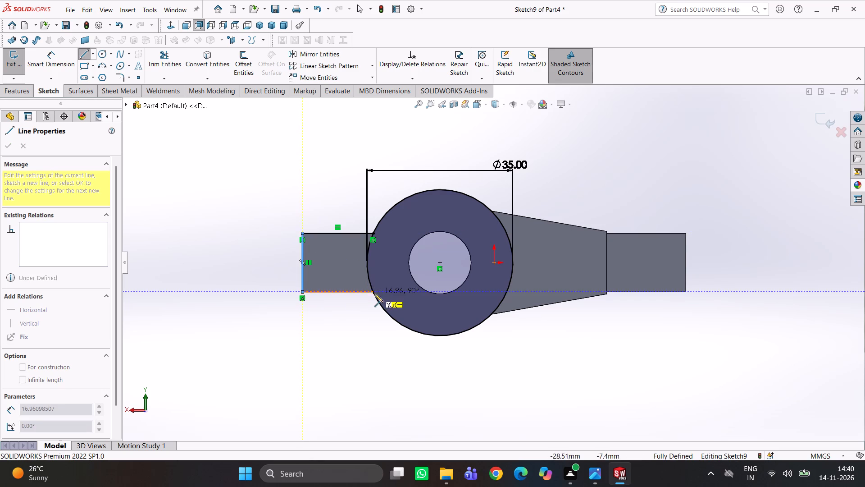
left_click(375, 291)
key("Escape")
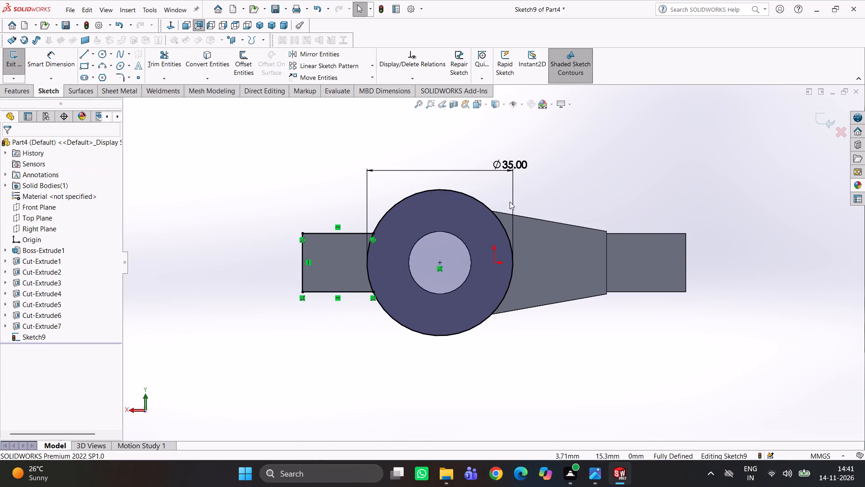
Trim the hub circle to the arc closing the lug outline and delete its 35 mm diameter dimension.
left_click(163, 57)
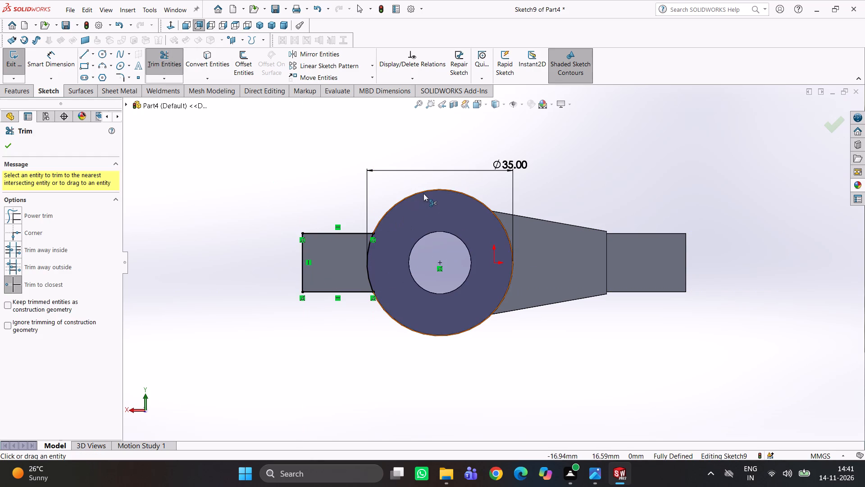
left_click(423, 193)
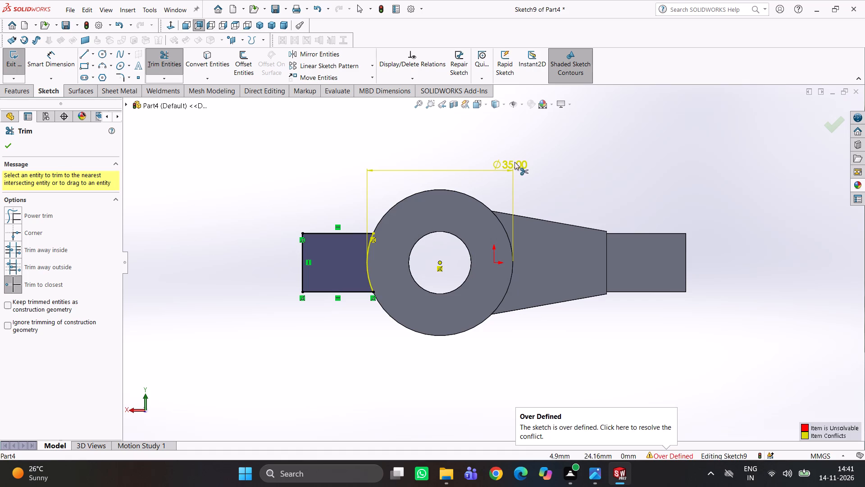
left_click(514, 162)
right_click_drag(619, 167, 629, 69)
left_click(519, 167)
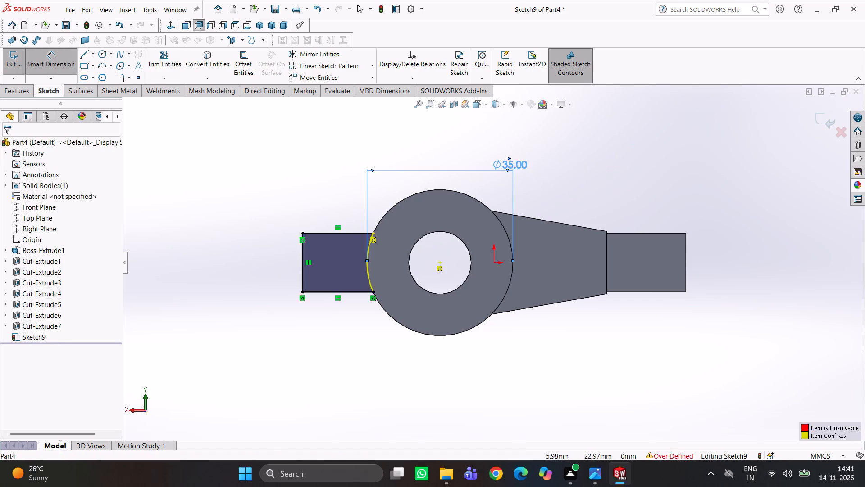
key("Delete")
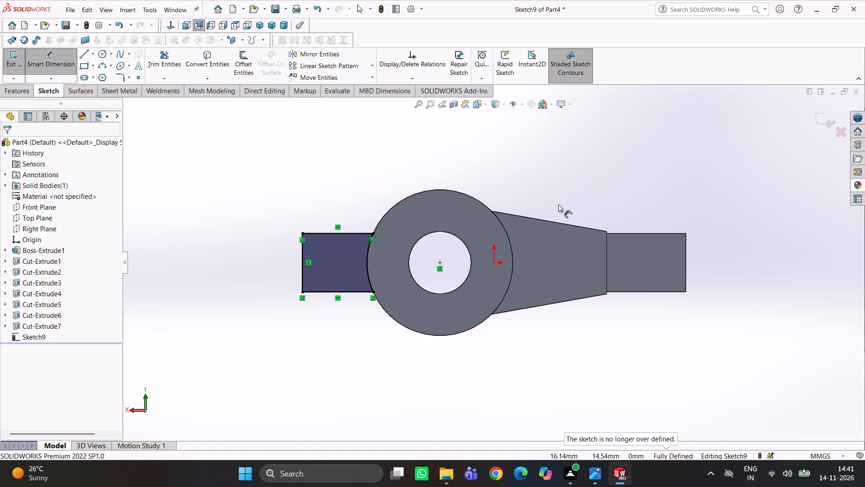
Cut-extrude the closed lug profile from the back face to a blind depth of 20 mm.
scroll(529, 260, "up", 3)
scroll(487, 285, "down", 4)
left_click(29, 93)
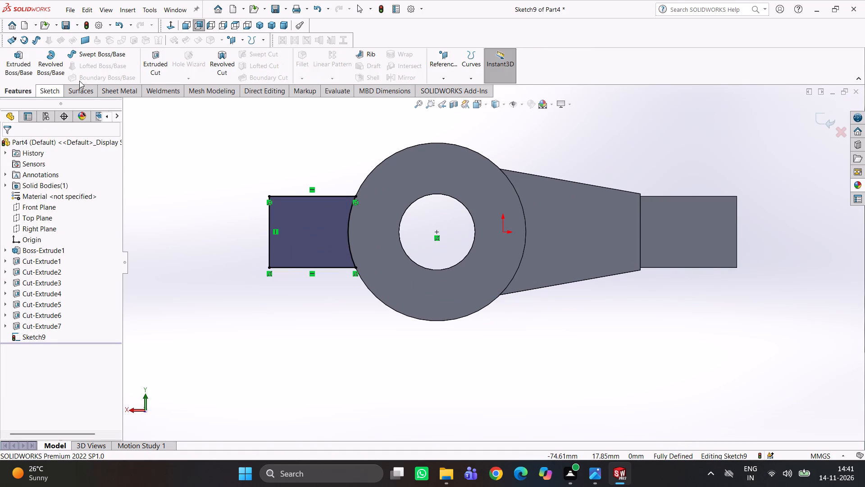
left_click(161, 63)
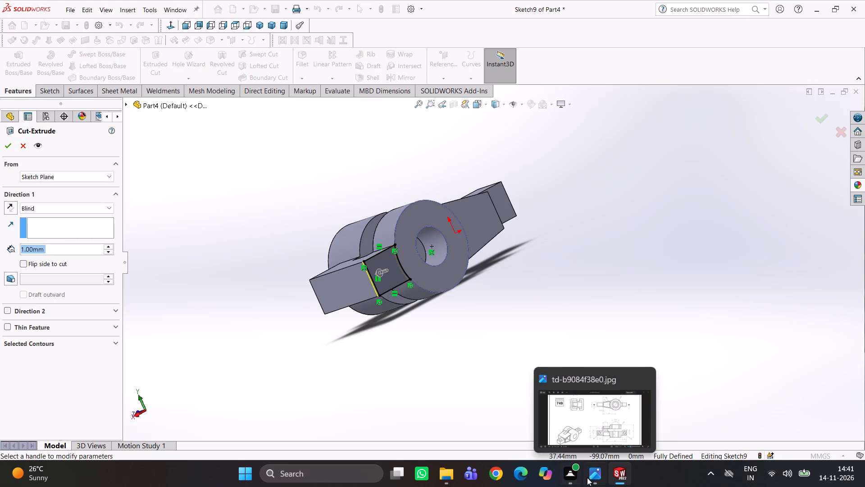
left_click(592, 476)
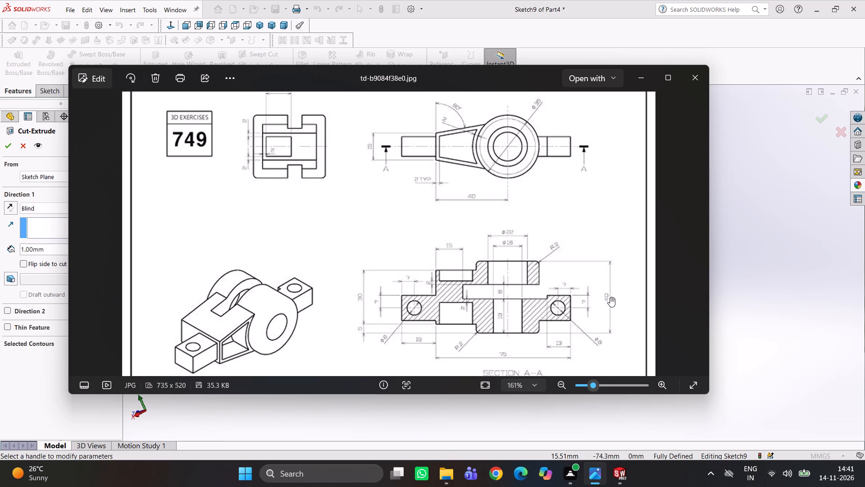
left_click(620, 482)
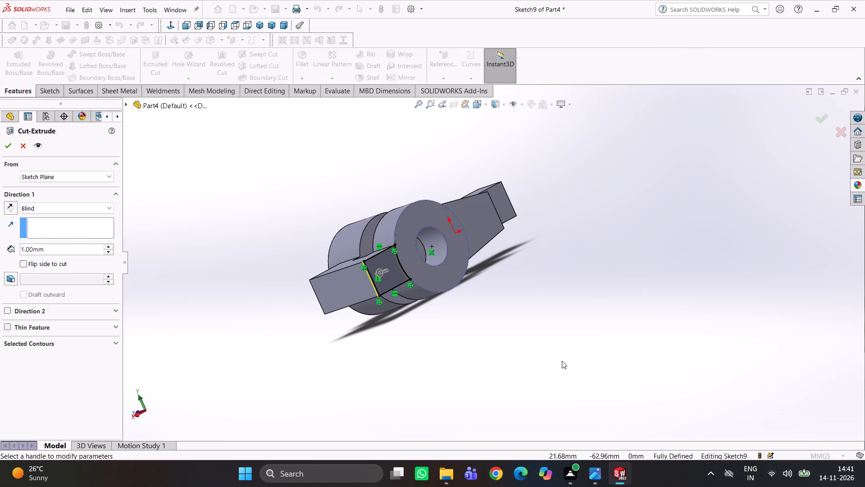
middle_click_drag(524, 347, 544, 384)
left_click_drag(63, 252, 23, 252)
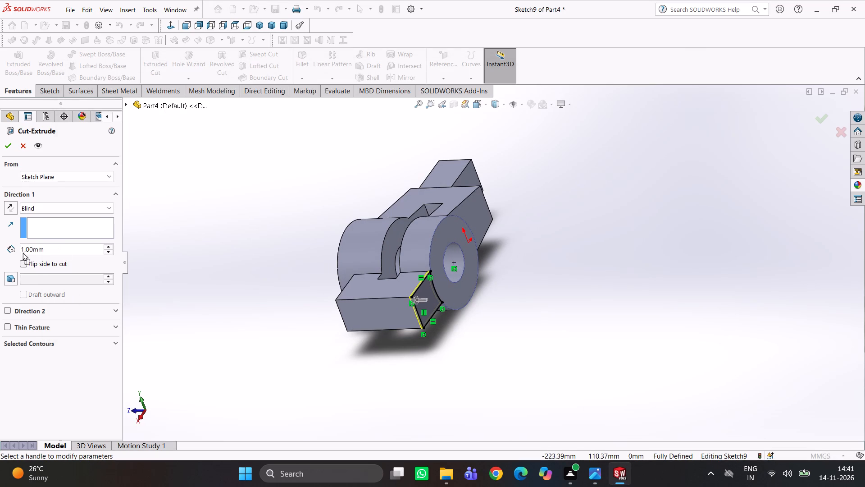
left_click_drag(23, 252, 22, 253)
type("20")
key("Return")
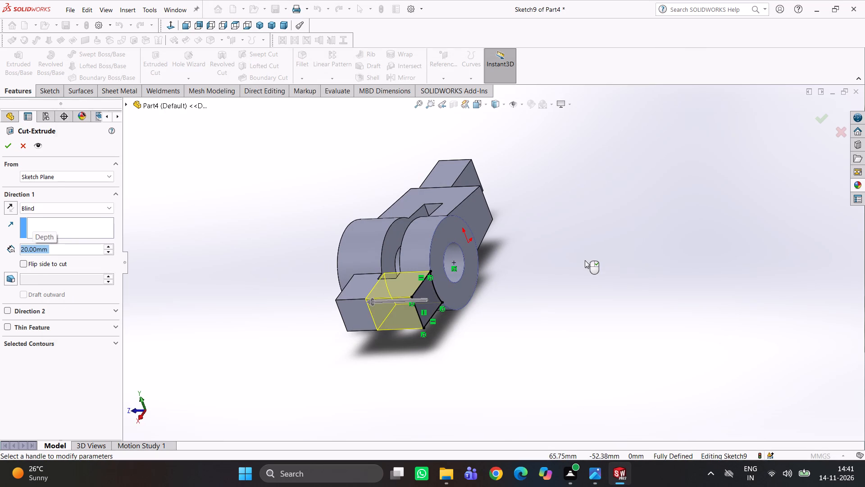
left_click(7, 146)
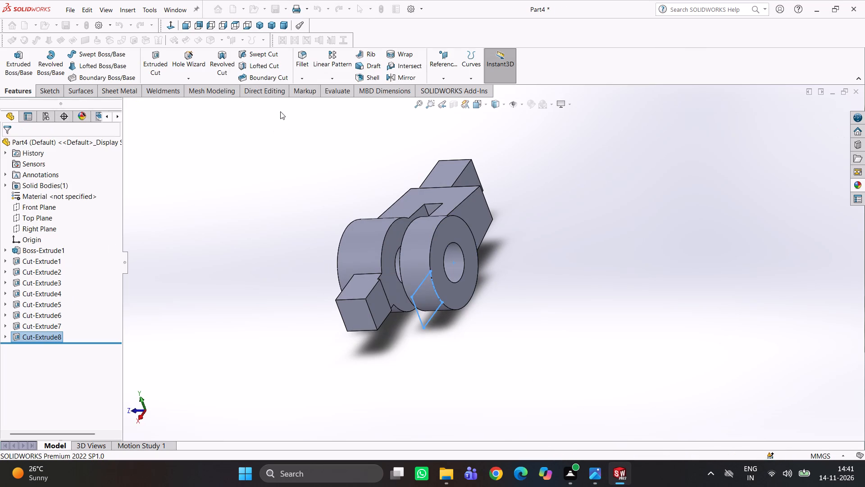
Measure the remaining lug's thickness between the two opposite long edges of its end face.
left_click(335, 87)
left_click(98, 56)
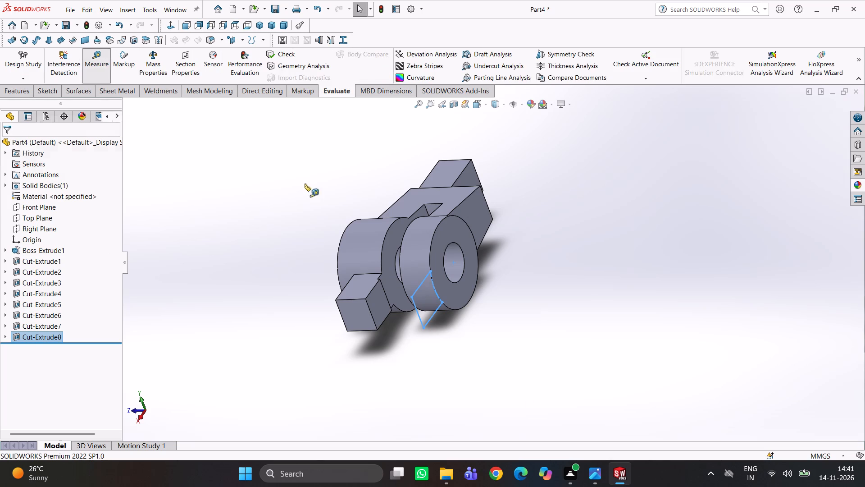
scroll(383, 276, "down", 5)
scroll(460, 320, "down", 3)
middle_click_drag(474, 326, 514, 344)
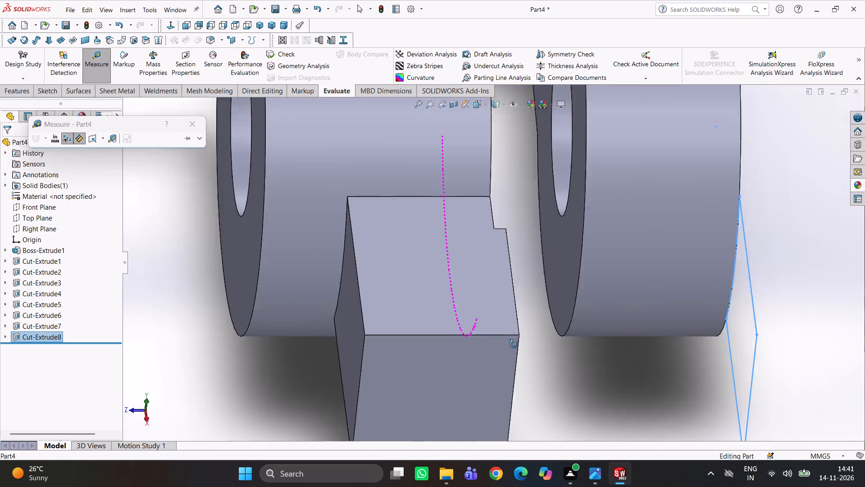
middle_click_drag(514, 344, 509, 322)
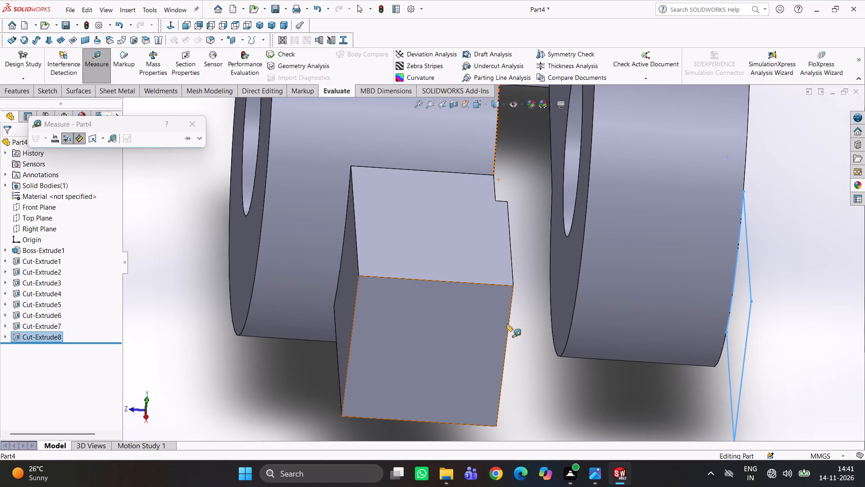
left_click(510, 322)
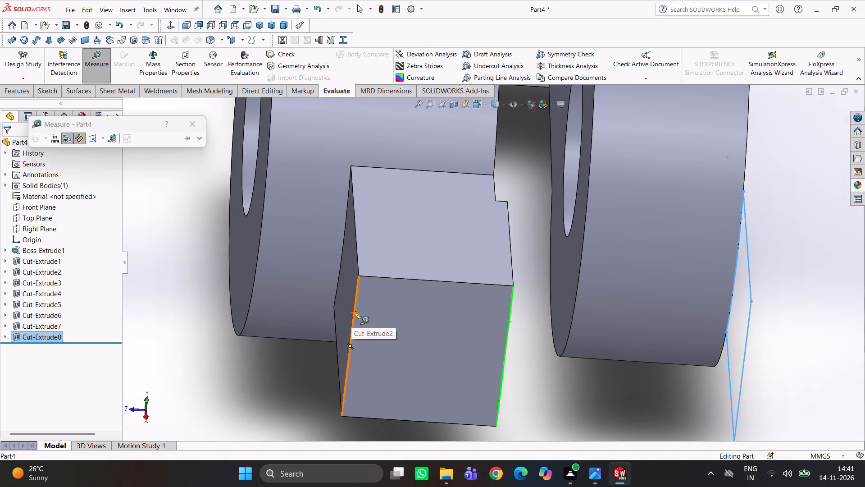
left_click(355, 311)
scroll(536, 377, "up", 1)
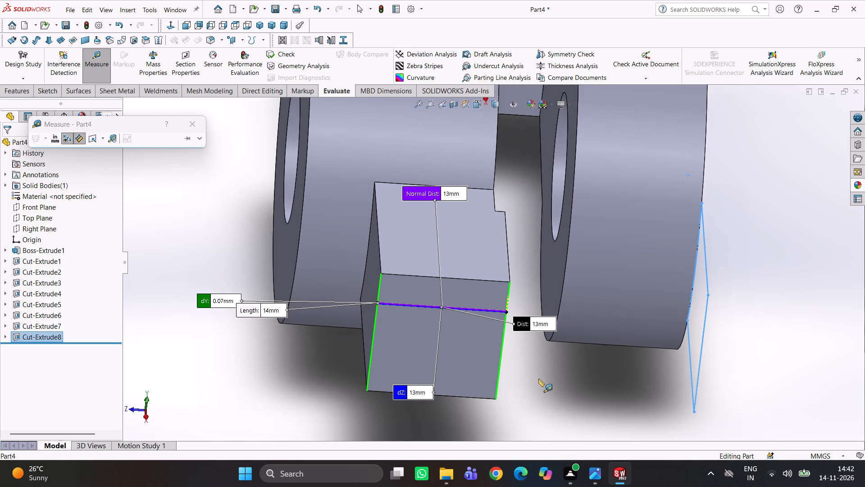
middle_click_drag(538, 379, 505, 381)
left_click(193, 124)
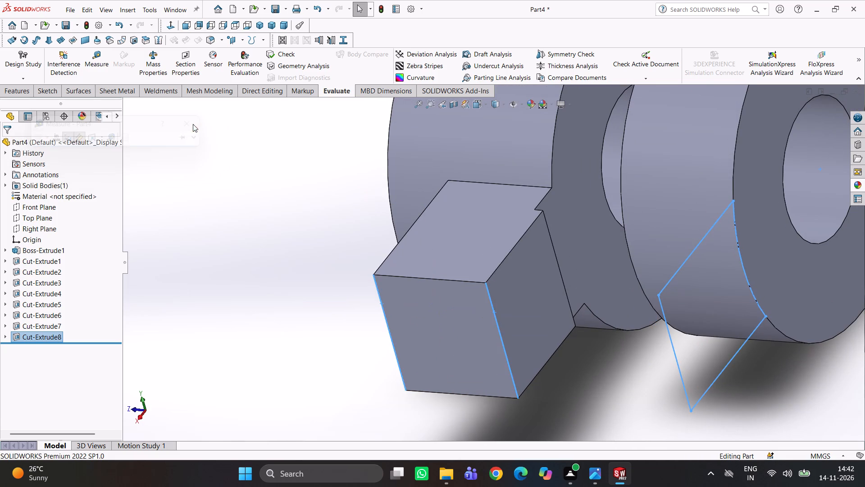
Change the blind depth of the latest lug cut to 19 mm.
left_click(241, 183)
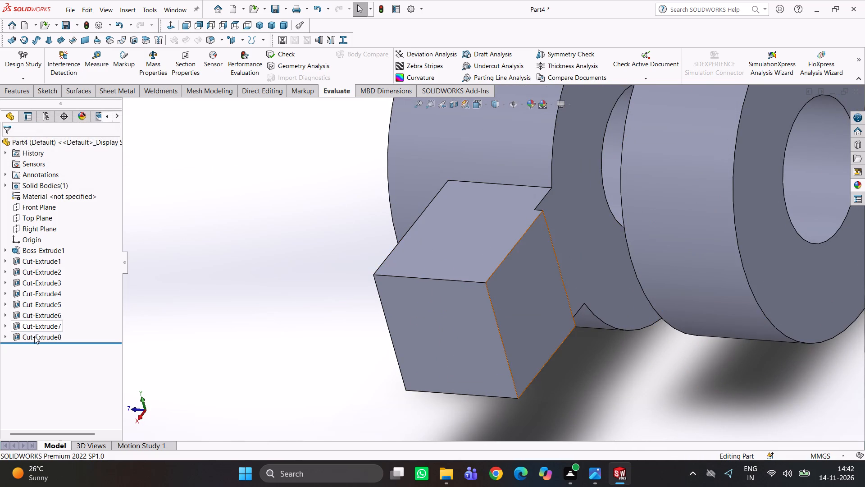
left_click(34, 336)
left_click(44, 308)
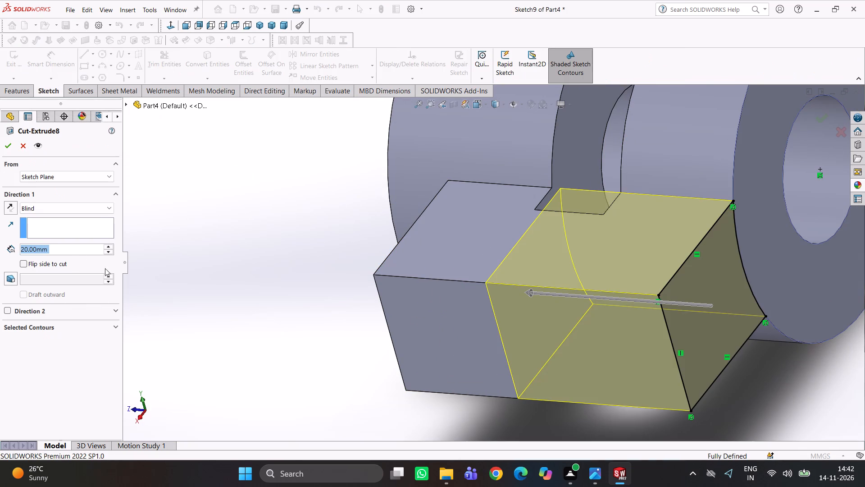
type("19")
key("Return")
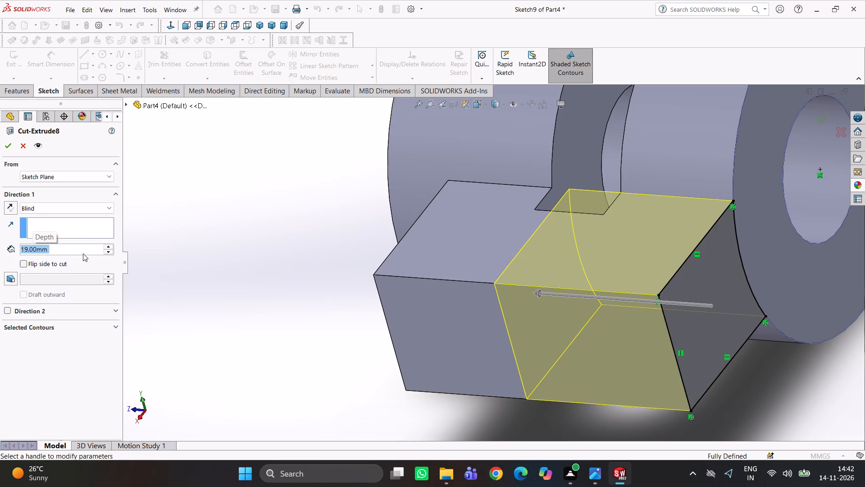
left_click(5, 147)
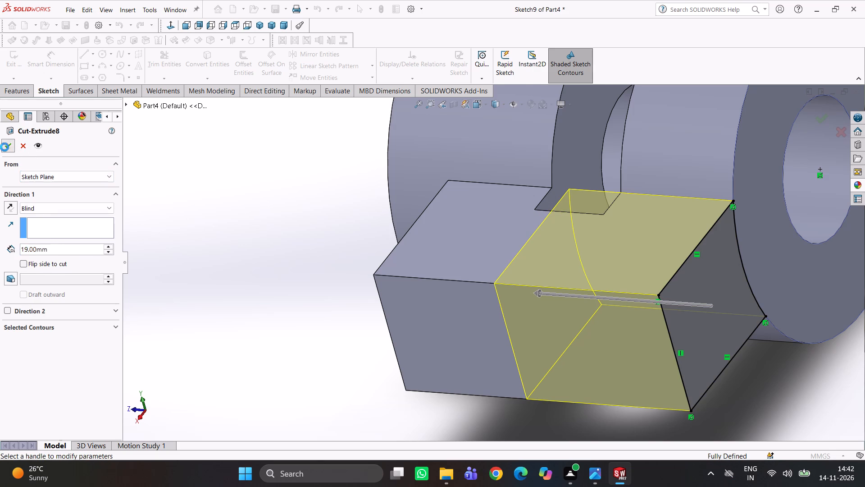
left_click(278, 193)
Examine the hub, web and end lugs from several sides and compare them with the exercise 749 drawing.
scroll(478, 333, "up", 3)
middle_click_drag(538, 338, 560, 391)
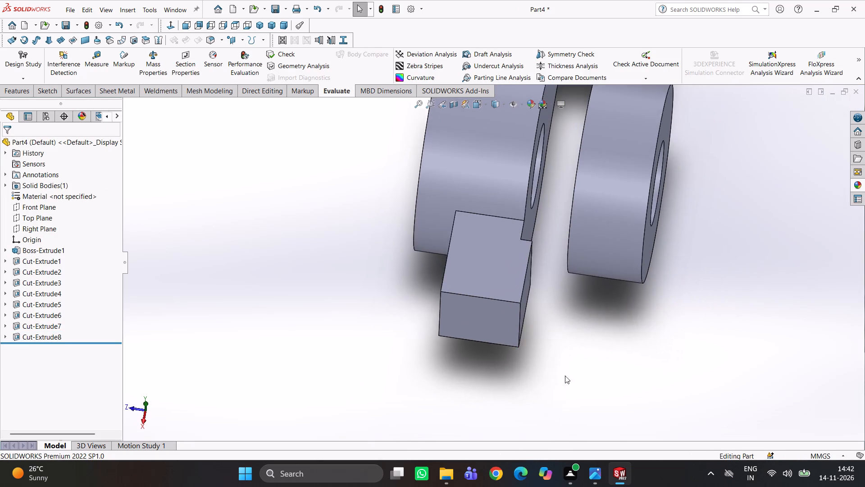
scroll(569, 361, "up", 4)
middle_click_drag(598, 311, 612, 363)
scroll(574, 298, "up", 3)
middle_click_drag(587, 290, 568, 296)
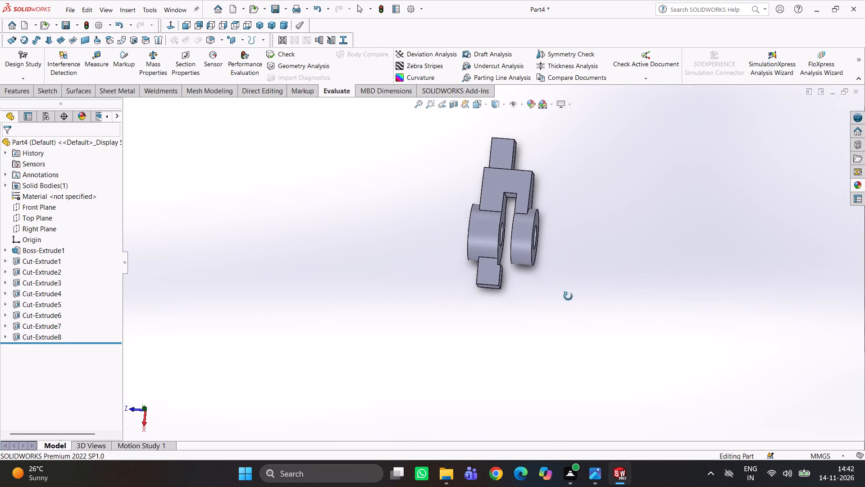
middle_click_drag(568, 296, 568, 297)
scroll(584, 244, "down", 3)
middle_click_drag(544, 215, 676, 279)
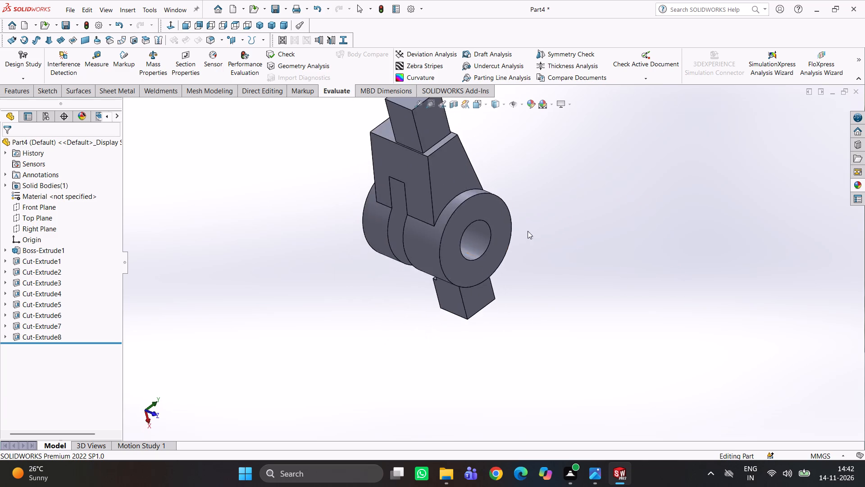
scroll(473, 176, "up", 3)
middle_click_drag(476, 171, 365, 196)
scroll(514, 313, "down", 2)
middle_click_drag(531, 318, 587, 312)
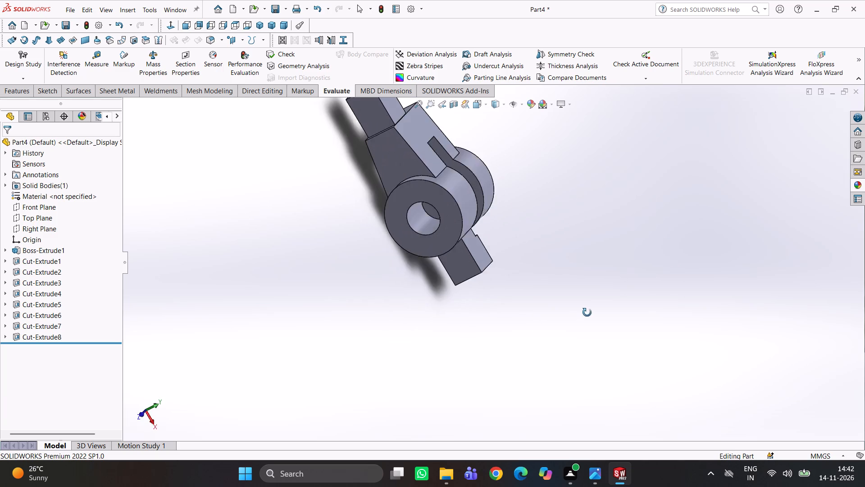
middle_click_drag(587, 312, 692, 391)
middle_click_drag(410, 149, 312, 257)
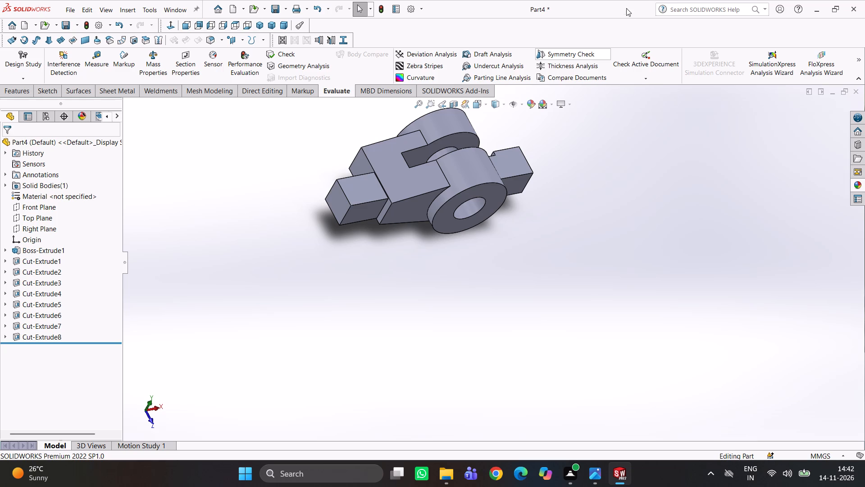
scroll(519, 257, "up", 3)
scroll(522, 289, "down", 1)
middle_click_drag(515, 250, 459, 255)
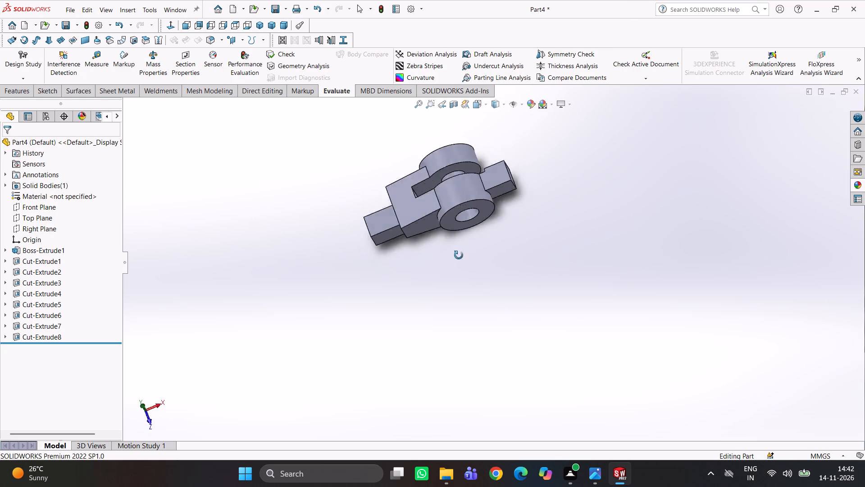
middle_click_drag(459, 255, 452, 231)
left_click(590, 471)
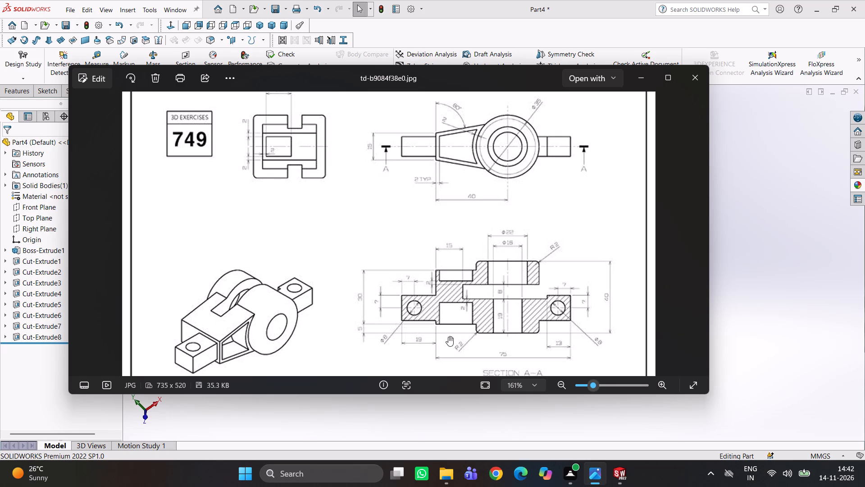
scroll(451, 159, "up", 2)
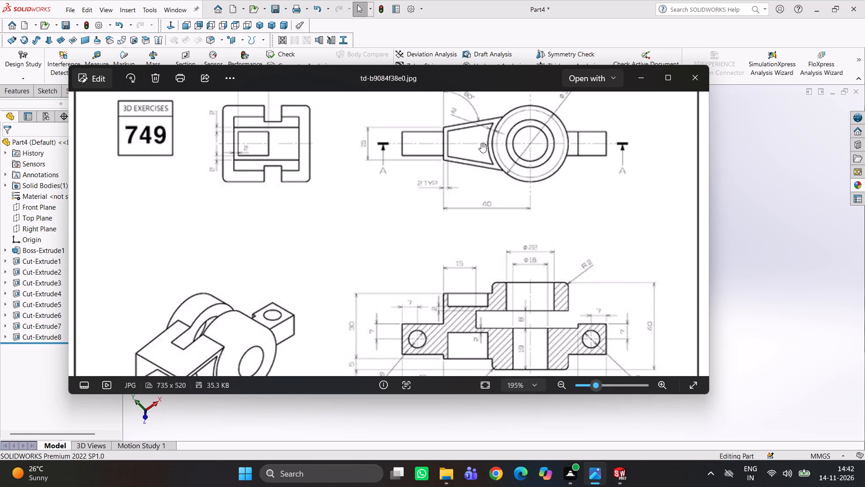
left_click(619, 471)
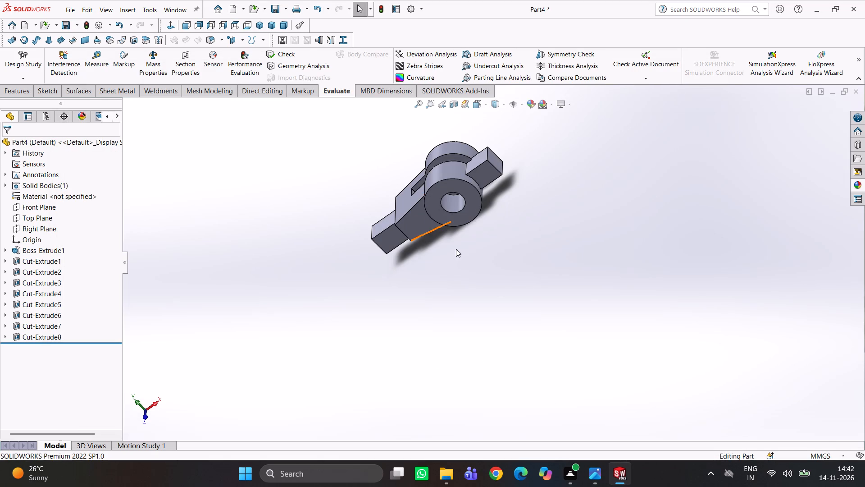
Start a sketch on the flat face of the tapered web on the front side of the part.
middle_click_drag(456, 250, 476, 149)
scroll(479, 180, "down", 4)
middle_click_drag(485, 239, 459, 234)
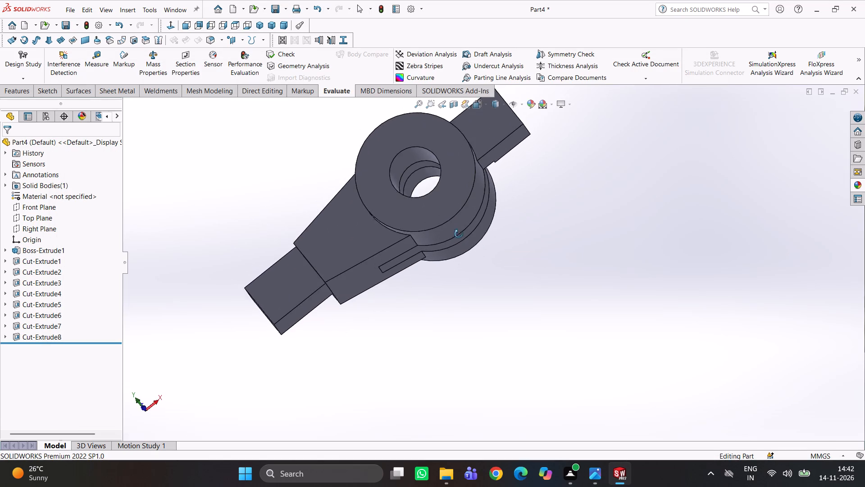
middle_click_drag(459, 234, 459, 239)
left_click(343, 229)
left_click(387, 202)
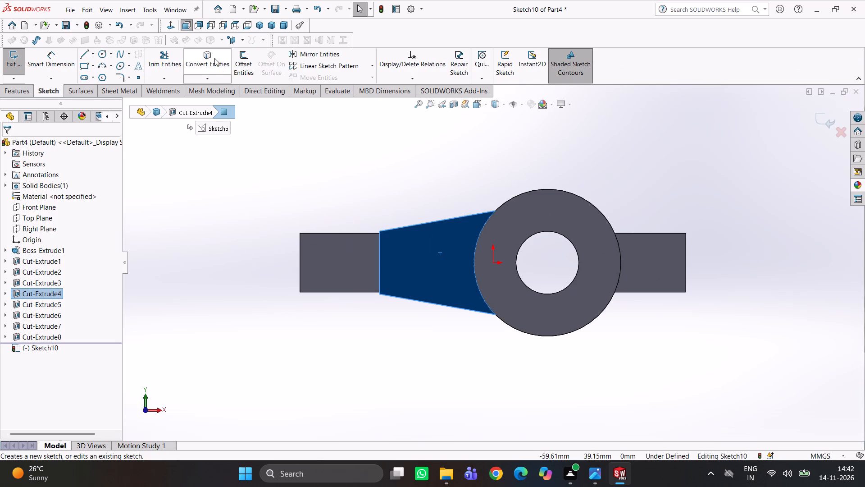
Offset the outline of the tapered web face inward by 2 mm to form the pocket profile.
left_click(248, 61)
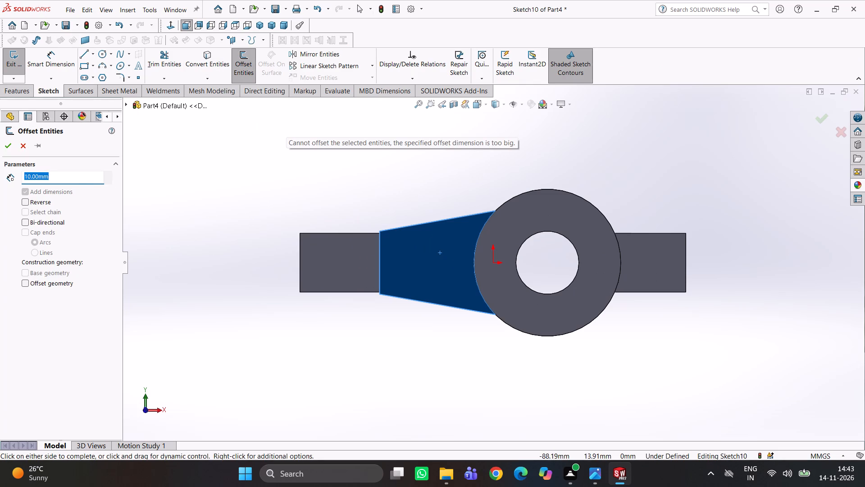
left_click_drag(60, 176, 8, 191)
key("2")
key("Return")
left_click(422, 366)
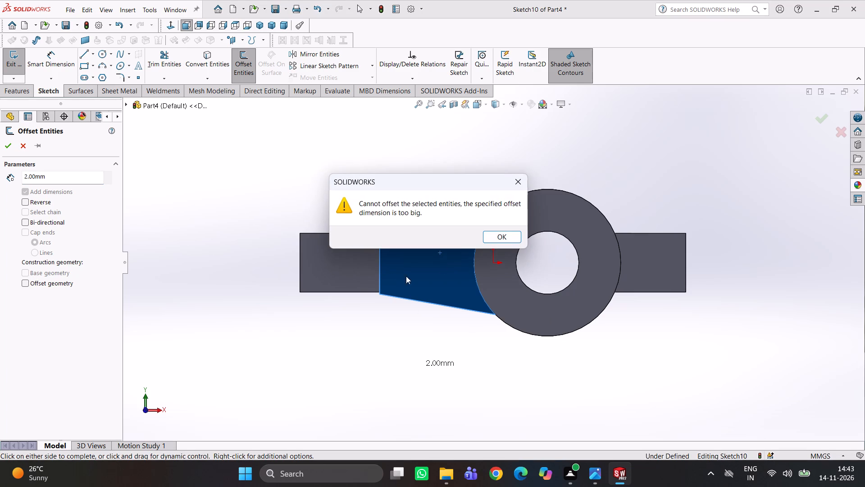
left_click(503, 235)
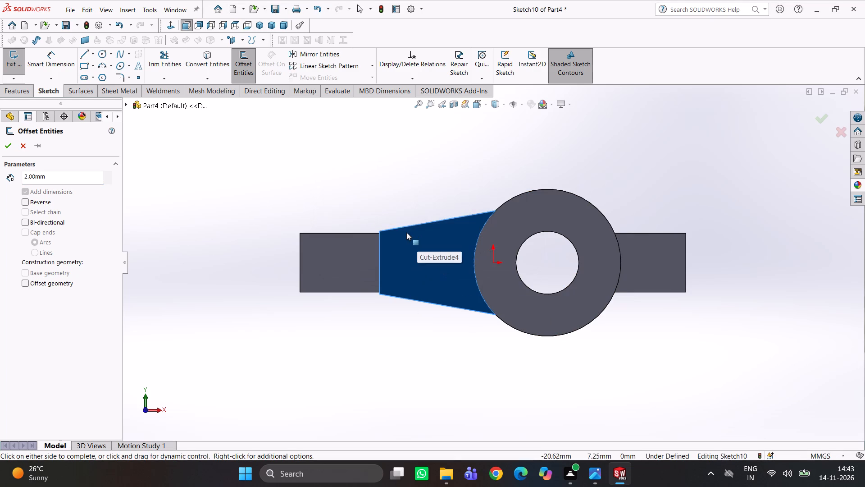
left_click(410, 224)
left_click(516, 174)
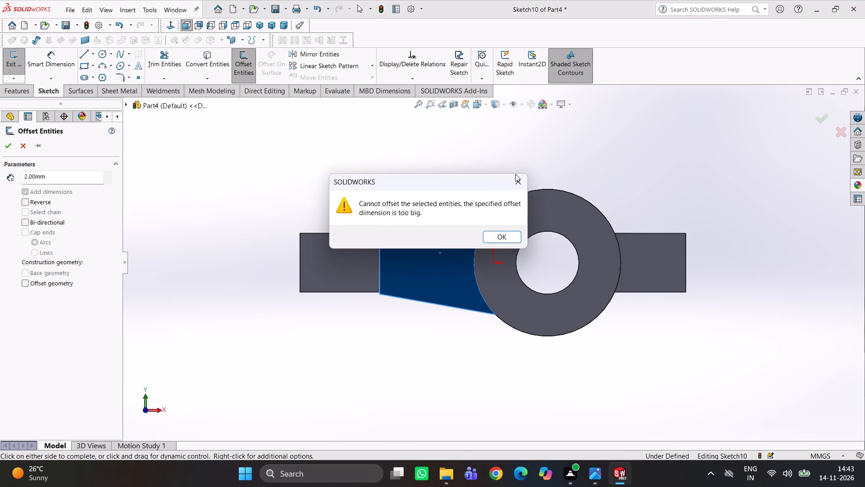
left_click(409, 226)
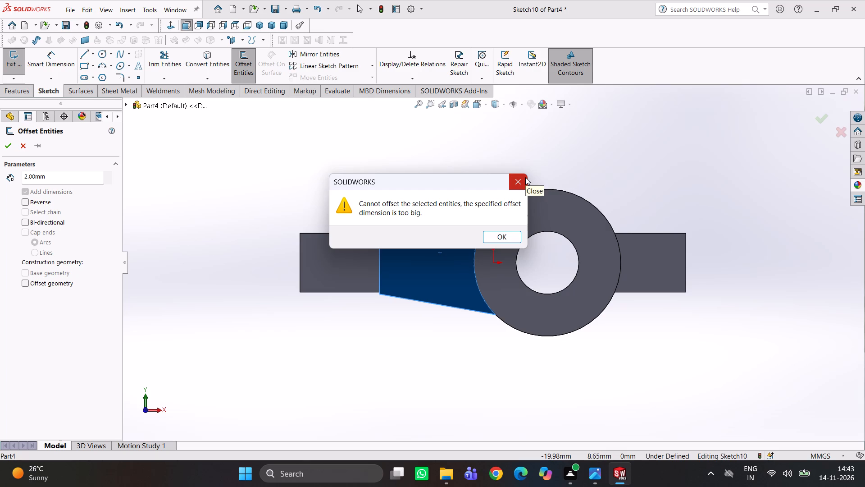
left_click(525, 177)
left_click(47, 204)
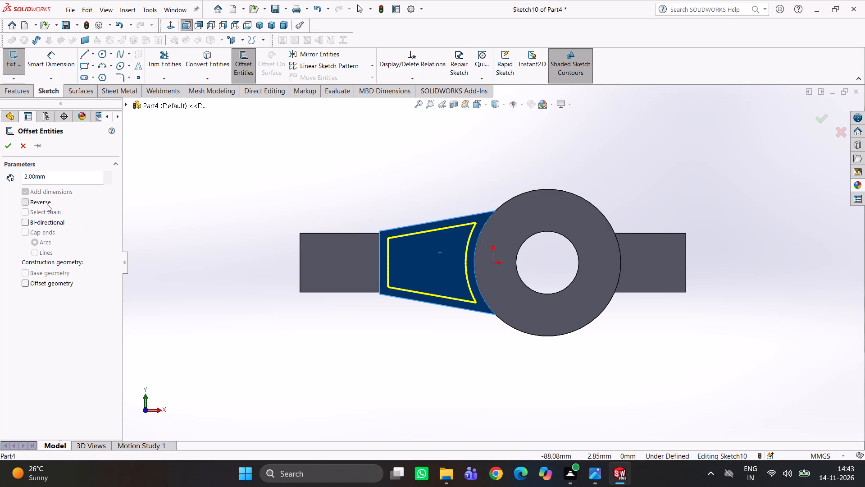
left_click(3, 144)
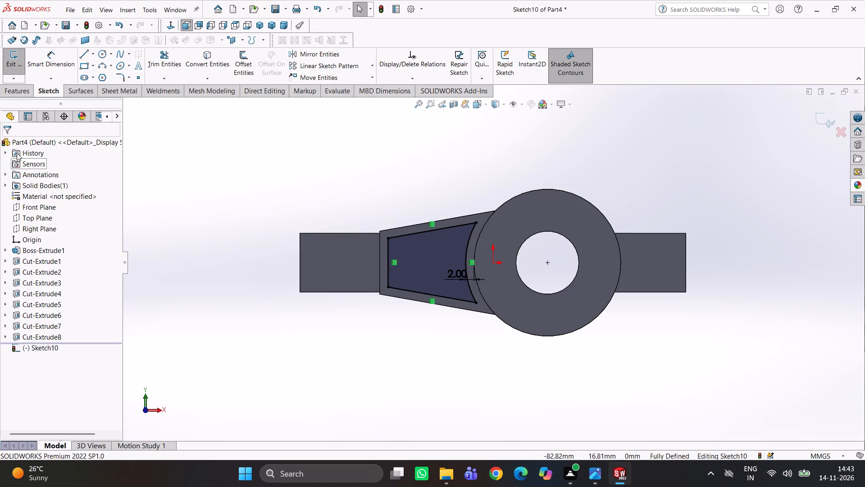
Extrude-cut the offset profile 12 mm blind into the tapered web, checking the pocket against the exercise 749 drawing.
left_click(12, 90)
left_click(153, 68)
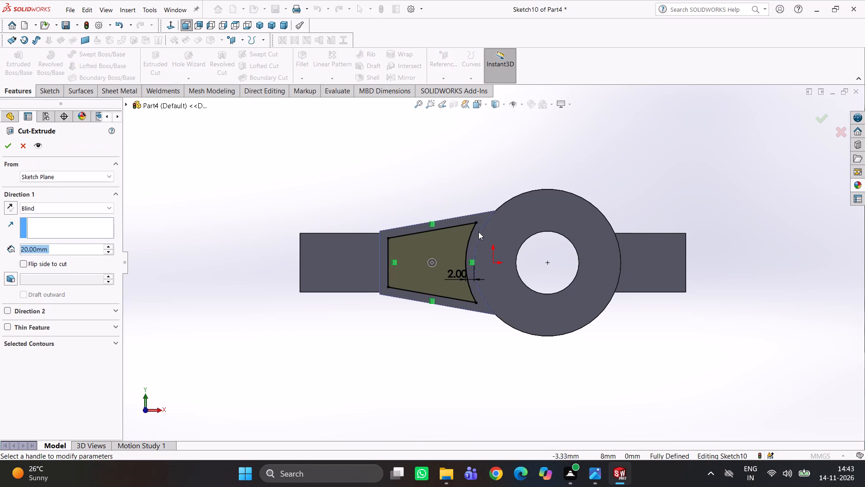
middle_click_drag(523, 221, 538, 326)
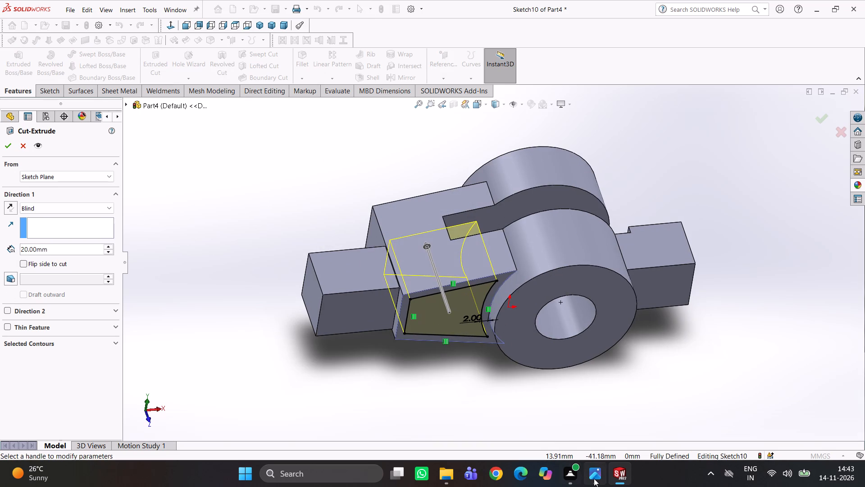
left_click(594, 478)
scroll(518, 336, "up", 4)
scroll(514, 350, "down", 3)
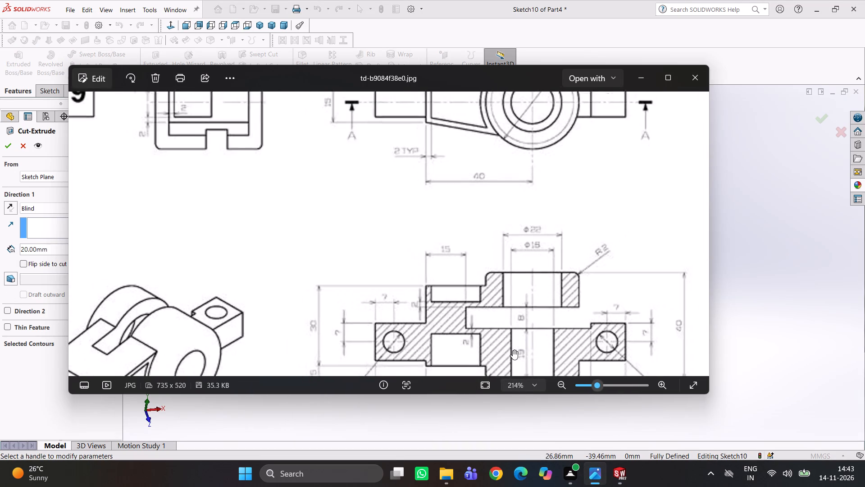
scroll(512, 340, "down", 3)
scroll(477, 363, "down", 1)
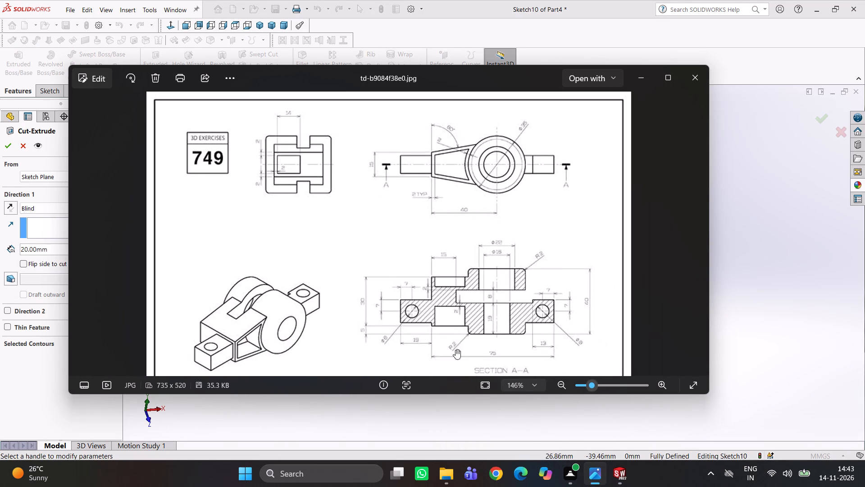
scroll(436, 345, "up", 2)
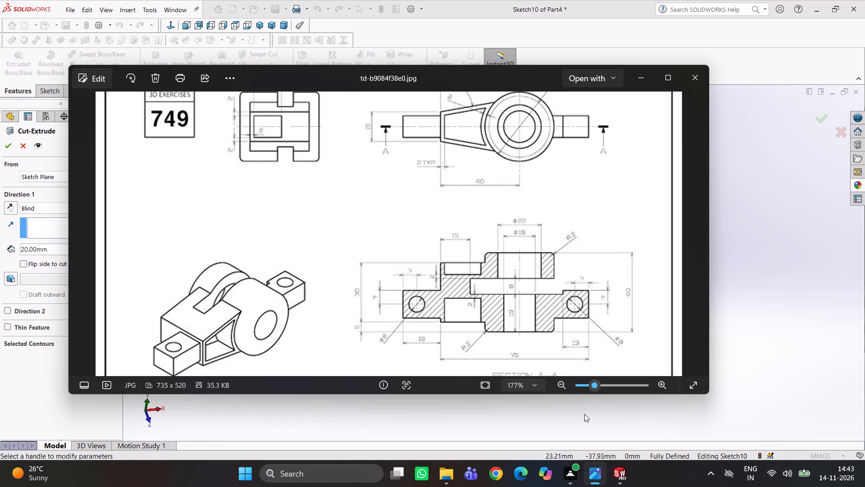
left_click(622, 473)
middle_click_drag(542, 234, 556, 281)
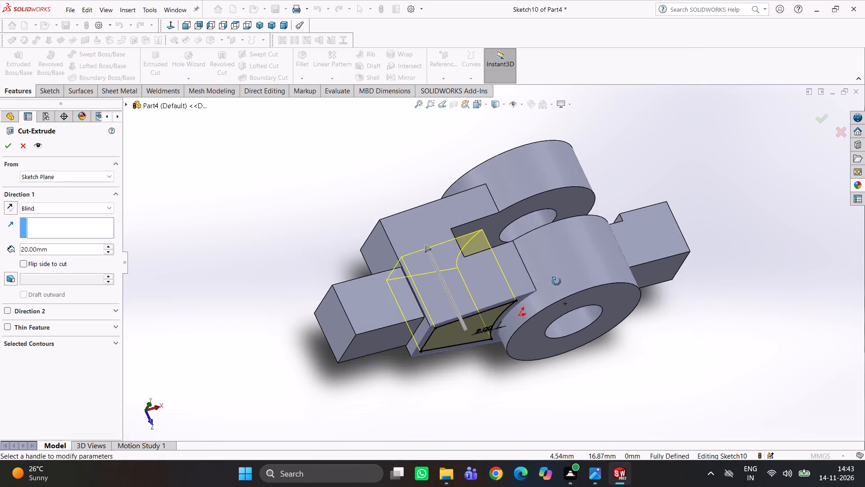
middle_click_drag(556, 281, 545, 308)
left_click_drag(68, 253, 0, 259)
type("15")
key("Return")
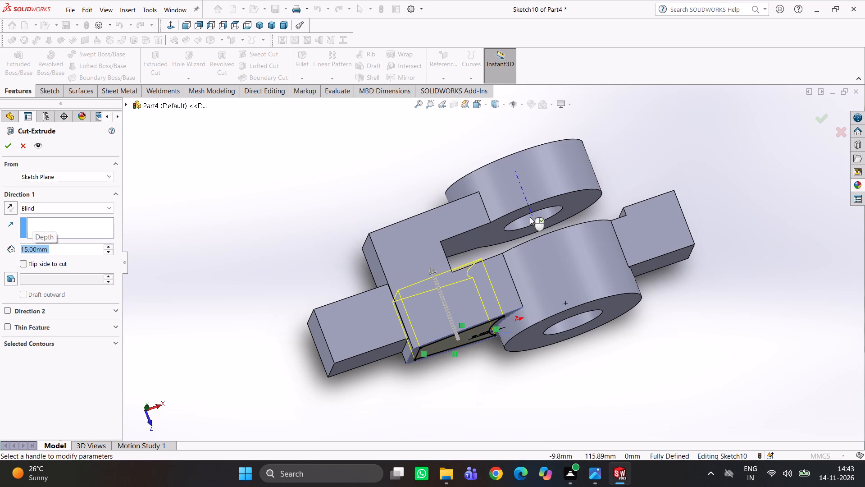
type("13")
key("Return")
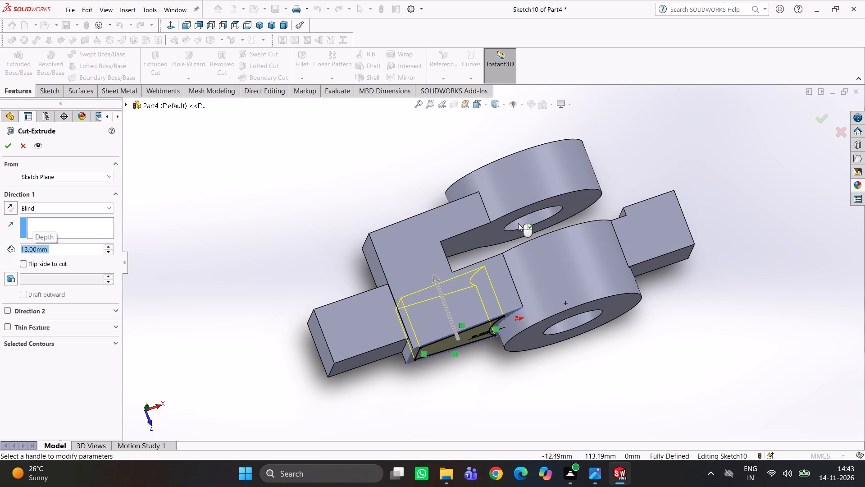
scroll(498, 276, "down", 1)
middle_click_drag(498, 276, 495, 307)
left_click_drag(71, 248, 13, 258)
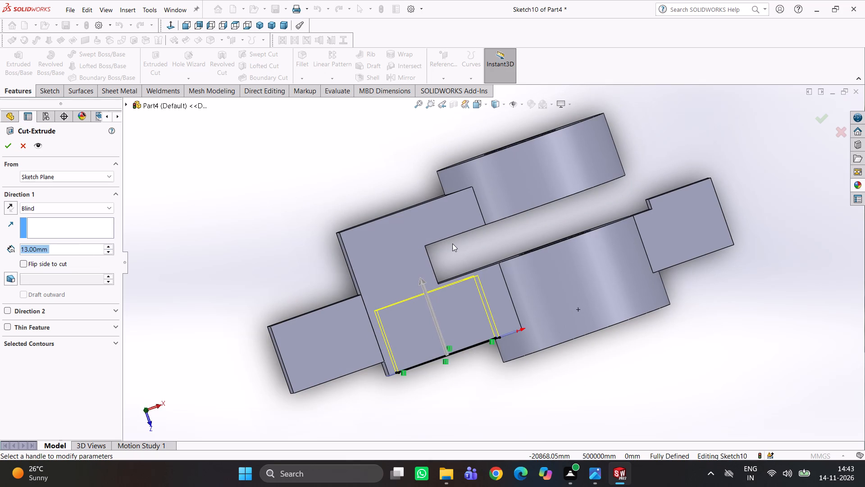
type("12")
key("Return")
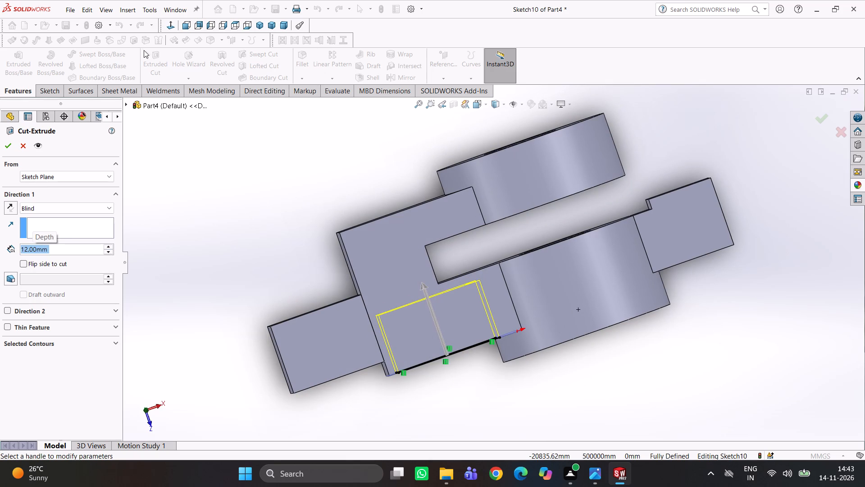
left_click(2, 149)
left_click(267, 230)
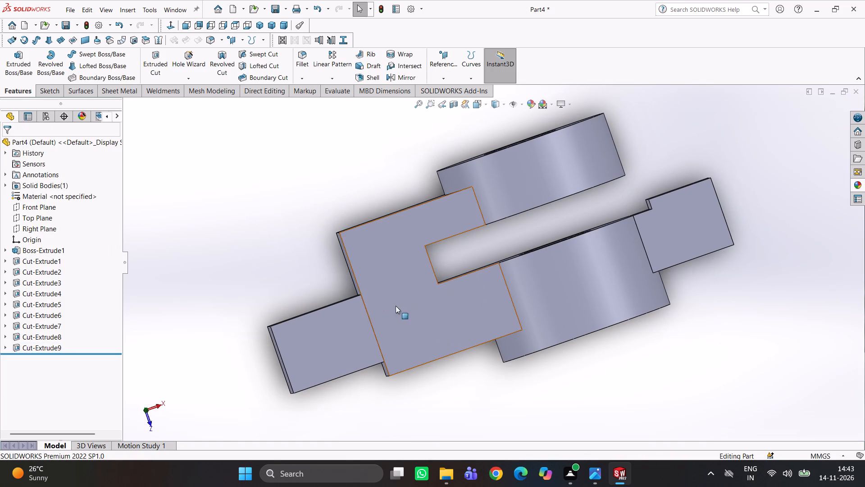
Measure between the pocket floor's long edge and the adjacent slot edge to check the remaining wall thickness.
scroll(437, 302, "down", 1)
middle_click_drag(454, 312, 430, 308)
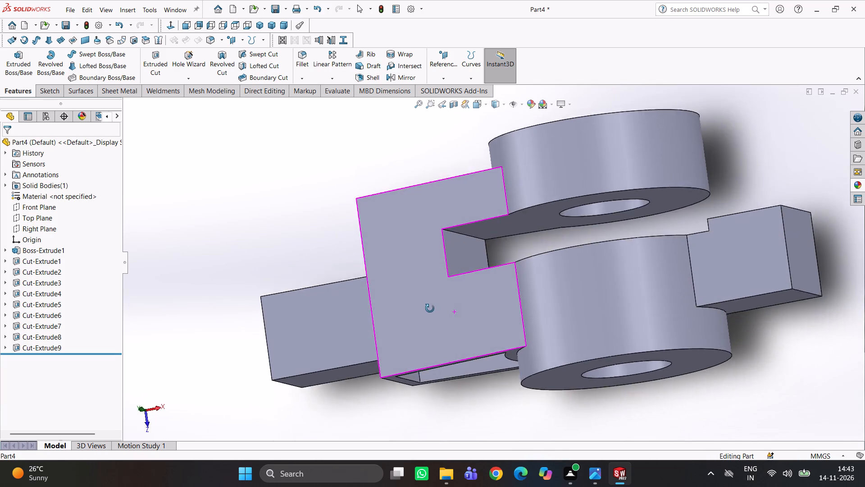
middle_click_drag(430, 308, 464, 220)
scroll(497, 406, "up", 3)
scroll(468, 367, "down", 3)
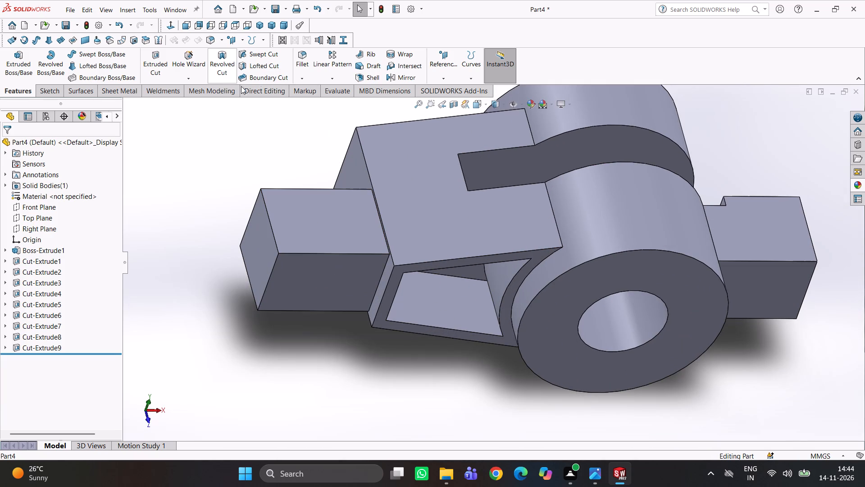
left_click(331, 92)
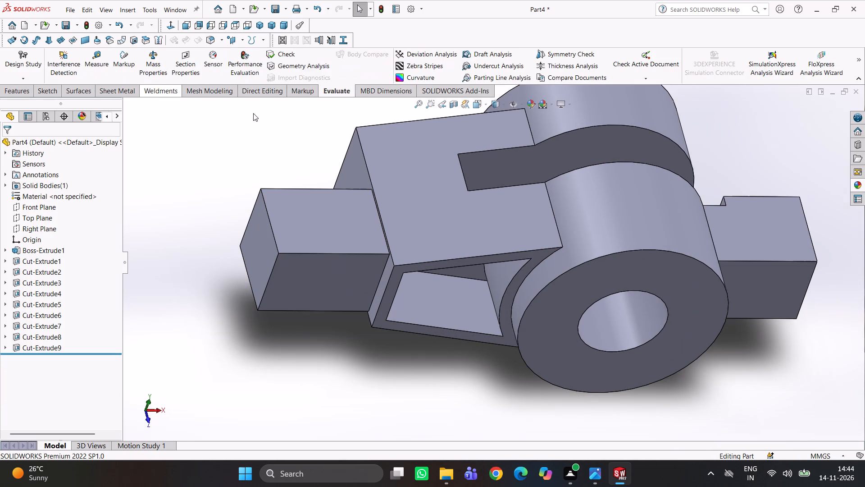
left_click(100, 64)
scroll(490, 298, "down", 1)
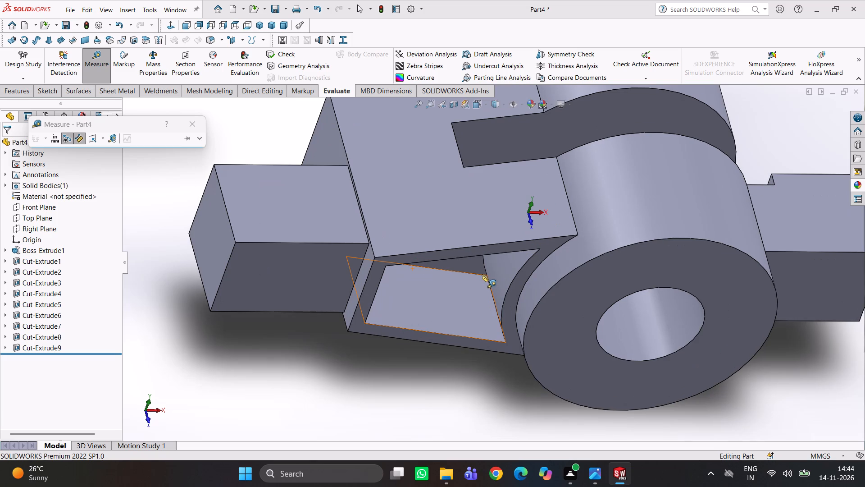
left_click(468, 272)
scroll(521, 223, "up", 3)
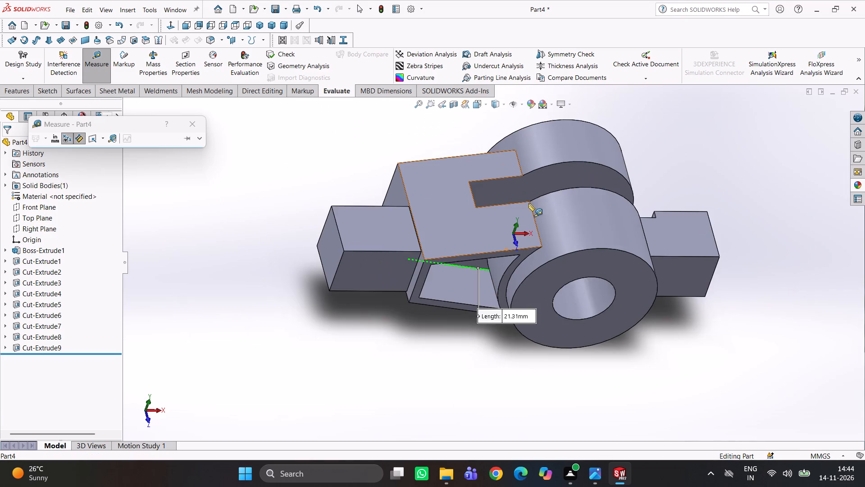
middle_click_drag(530, 203, 510, 266)
left_click(474, 229)
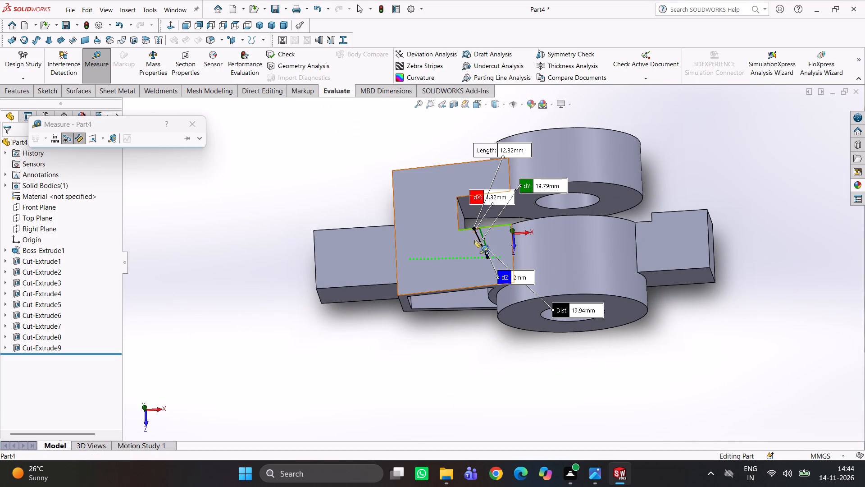
scroll(521, 235, "down", 4)
middle_click_drag(483, 250, 497, 254)
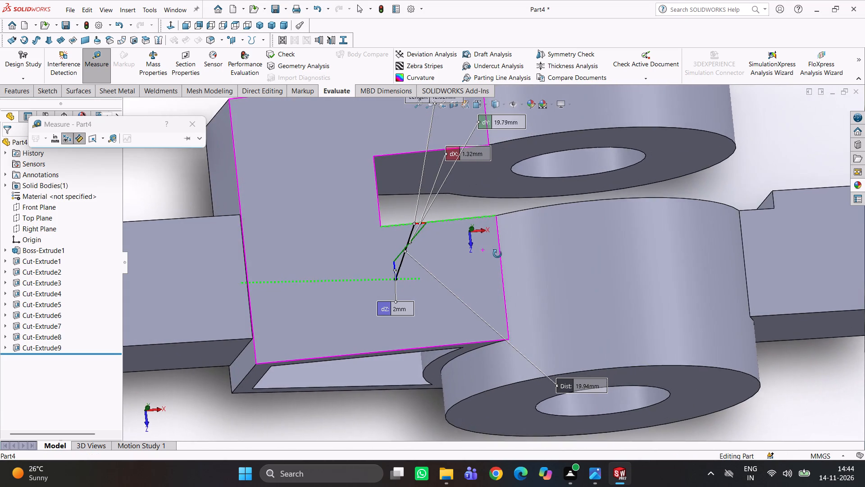
middle_click_drag(497, 254, 482, 278)
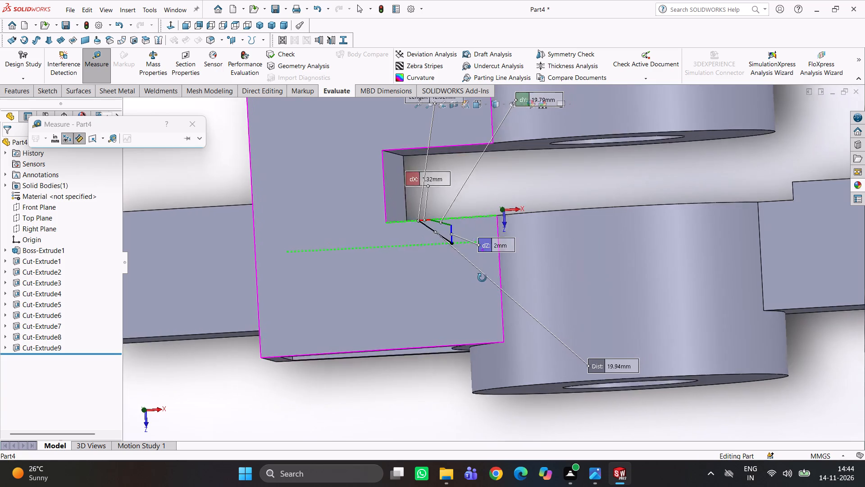
middle_click_drag(482, 278, 485, 273)
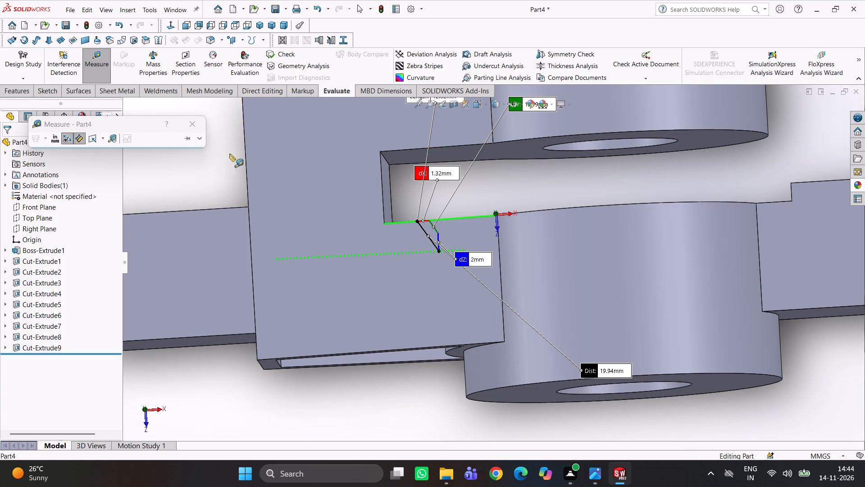
left_click(502, 179)
middle_click_drag(454, 251, 465, 189)
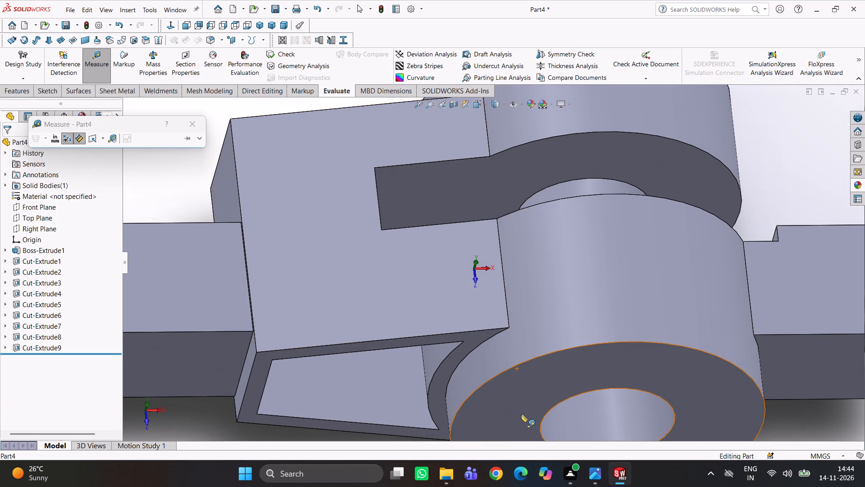
Examine section A-A of the exercise 749 drawing for the web pocket depths and wall thicknesses around the slot.
left_click(593, 471)
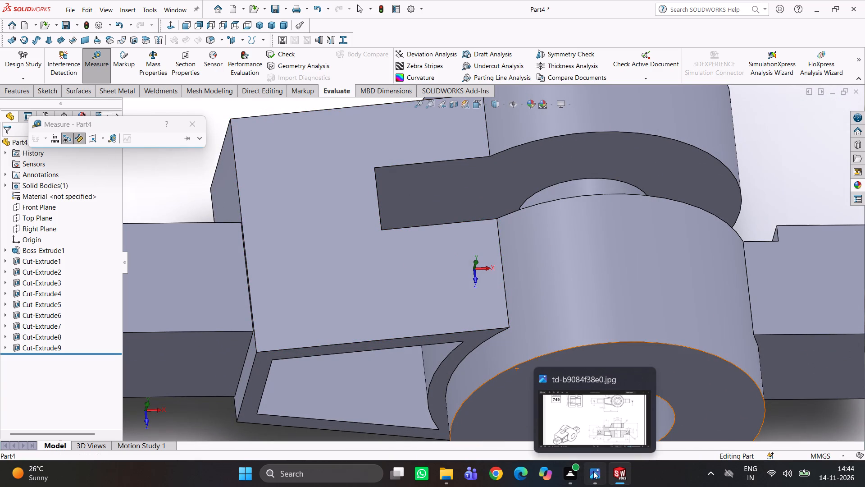
scroll(445, 312, "up", 1)
scroll(464, 289, "down", 1)
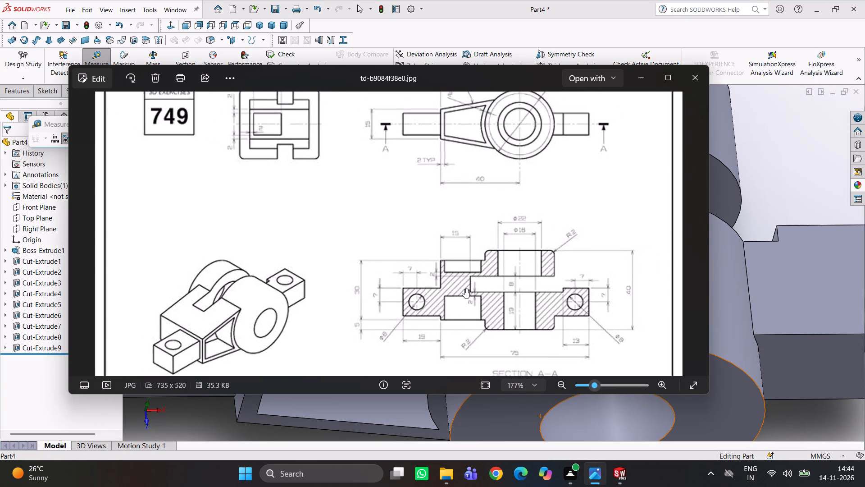
scroll(464, 289, "down", 2)
middle_click(490, 279)
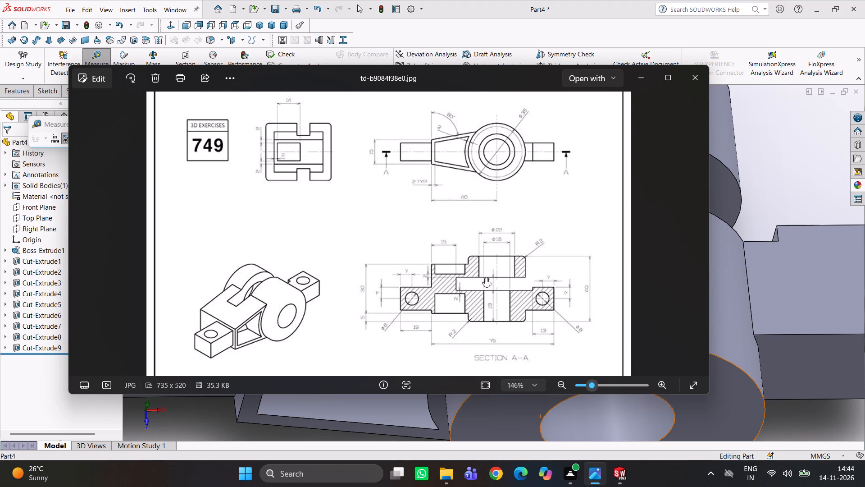
scroll(442, 274, "up", 3)
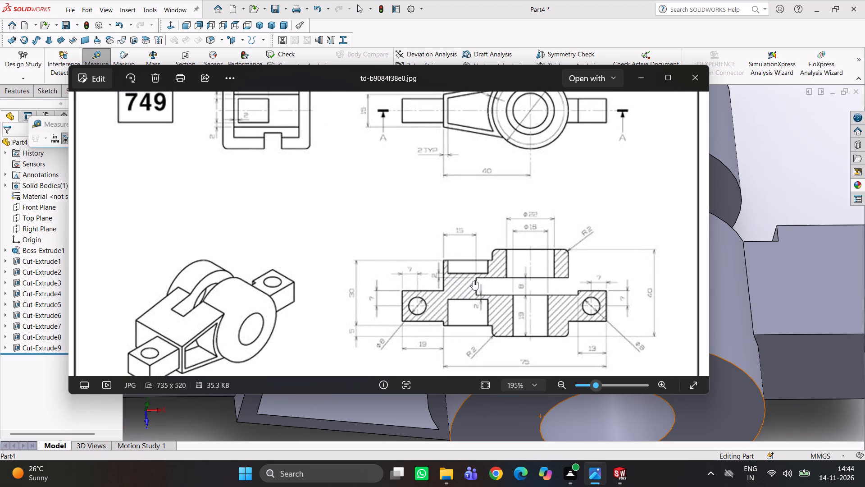
scroll(451, 287, "up", 2)
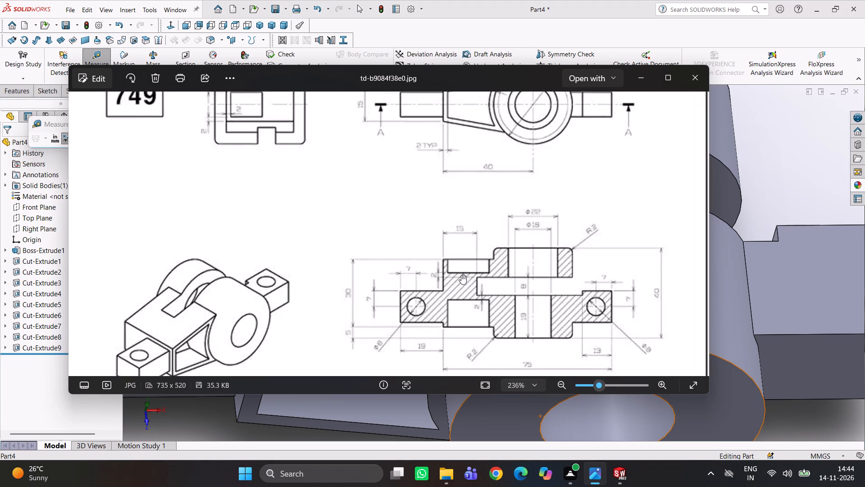
scroll(472, 271, "up", 3)
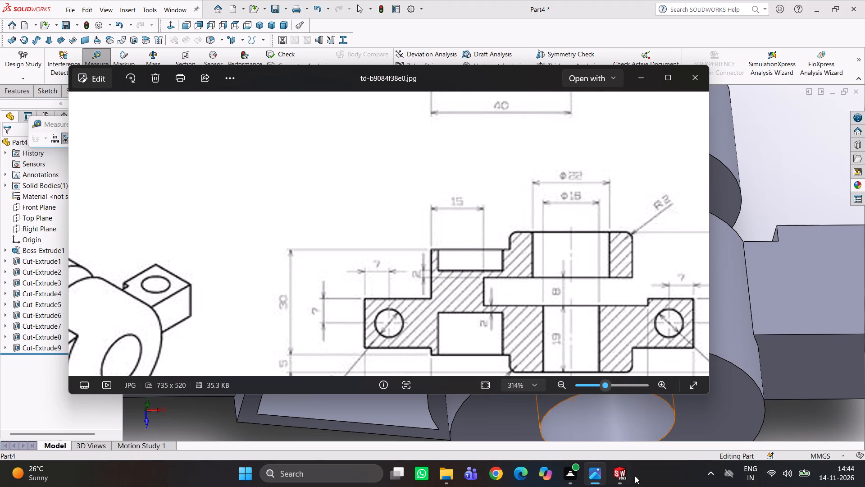
Sketch on the opposite tapered web face and offset its outline 2 mm inward, reversing the offset direction.
left_click(622, 468)
scroll(545, 332, "up", 3)
middle_click_drag(532, 305, 517, 358)
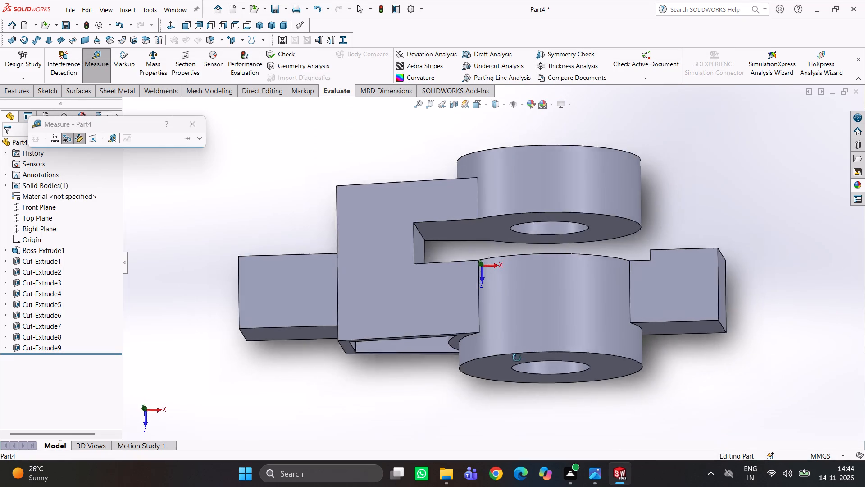
middle_click_drag(517, 358, 503, 326)
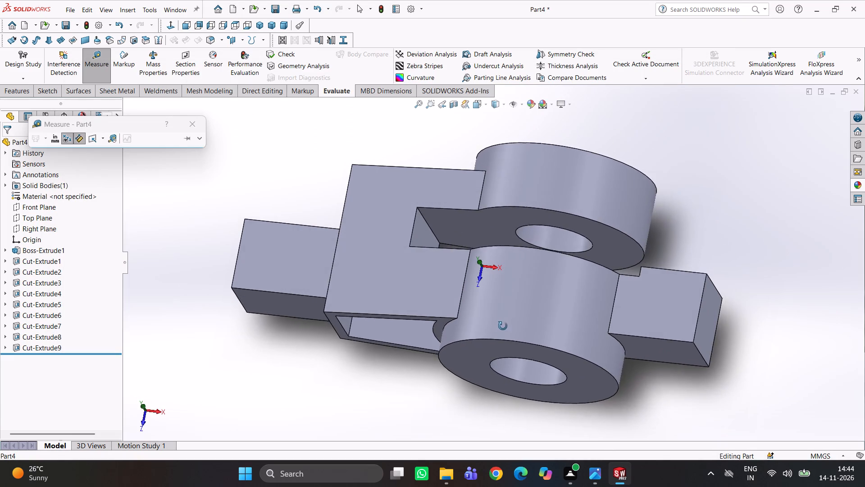
middle_click_drag(503, 326, 503, 328)
scroll(502, 322, "up", 3)
left_click(197, 121)
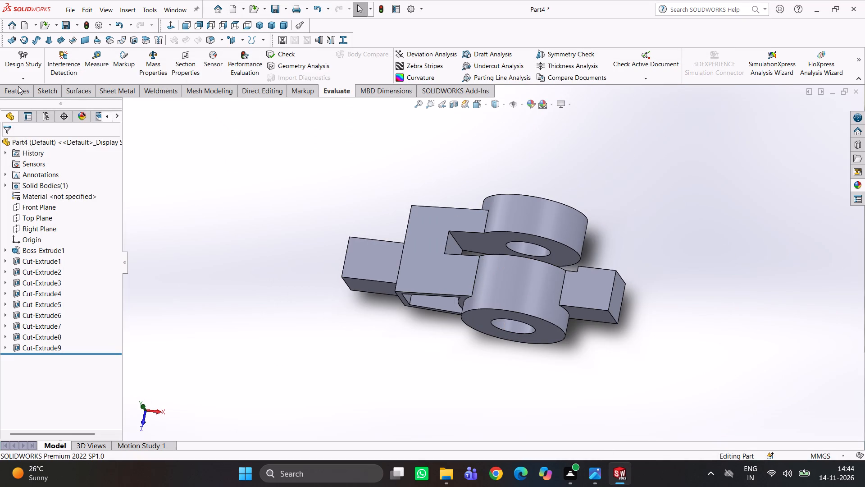
left_click(17, 86)
middle_click_drag(541, 219, 511, 356)
left_click(446, 221)
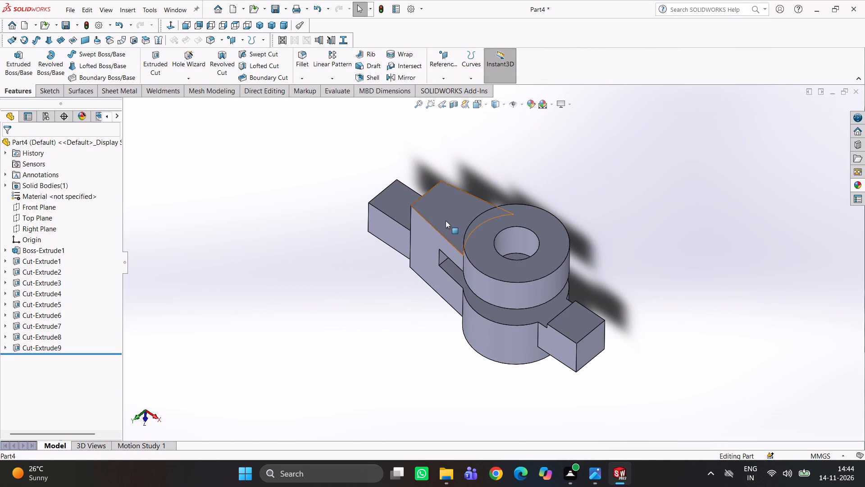
left_click(479, 193)
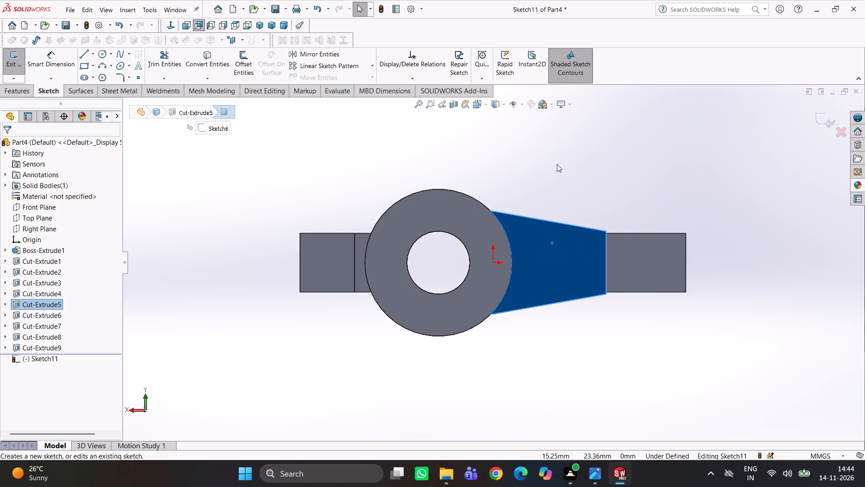
left_click(247, 57)
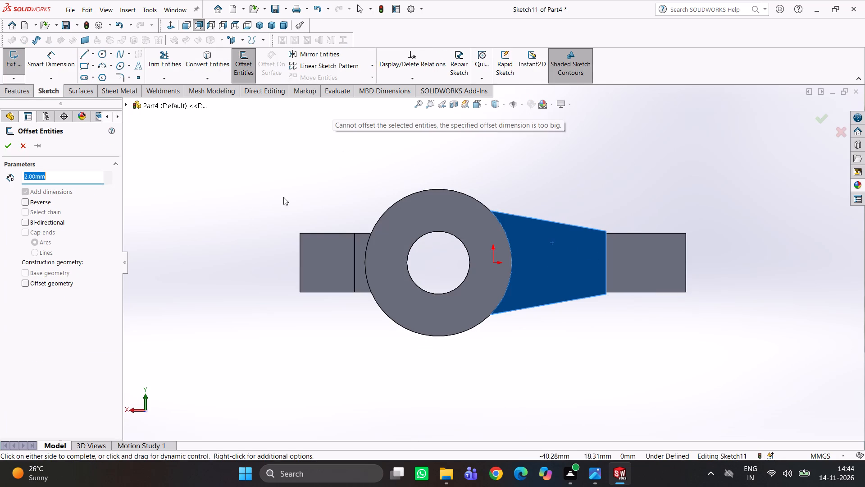
left_click(54, 202)
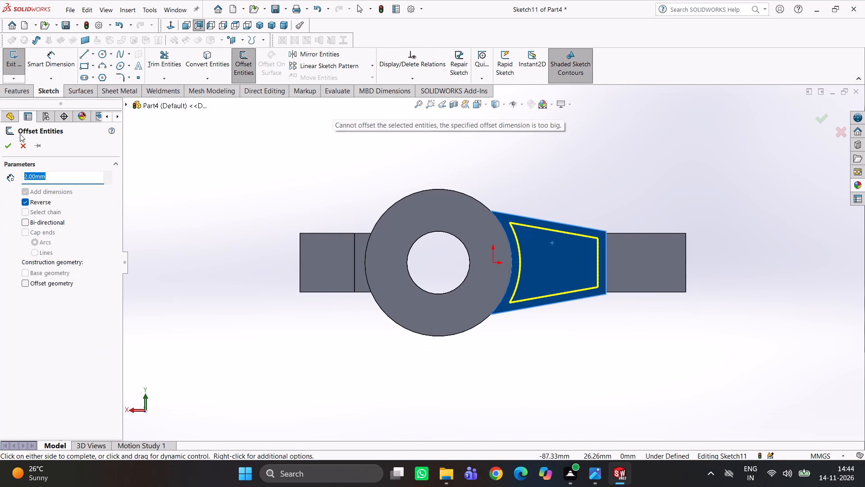
left_click(10, 148)
Extrude-cut the offset profile 6 mm blind to form the second web pocket.
left_click(33, 91)
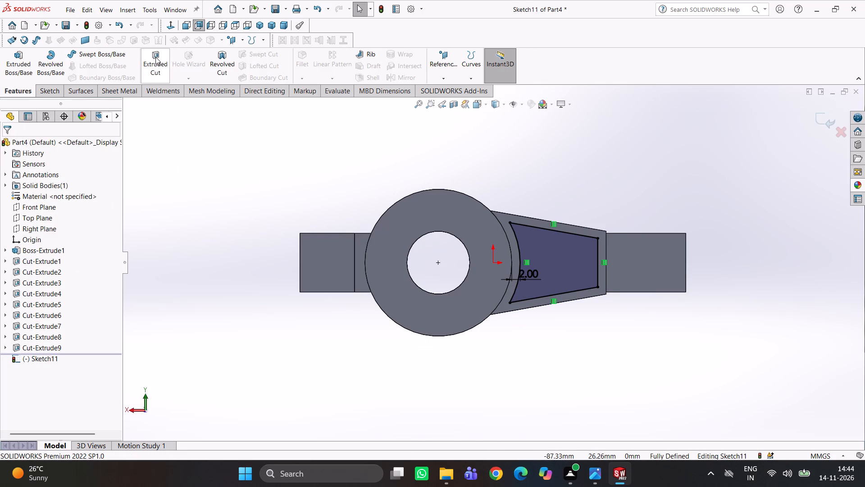
left_click(155, 57)
middle_click_drag(514, 193, 519, 329)
left_click_drag(77, 246, 20, 253)
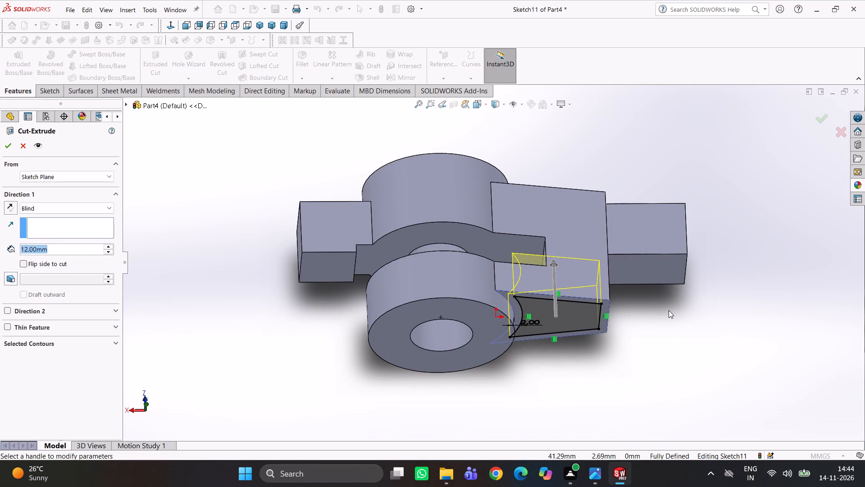
key("5")
key("Return")
middle_click_drag(658, 293, 661, 360)
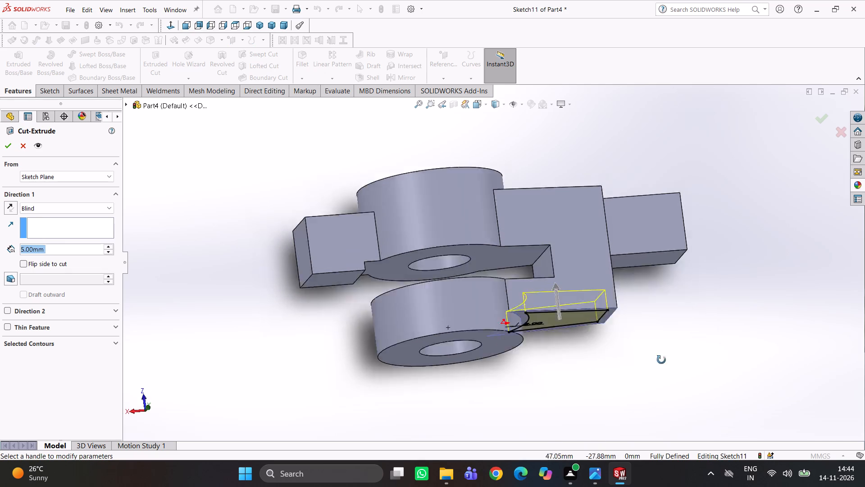
middle_click_drag(661, 360, 660, 363)
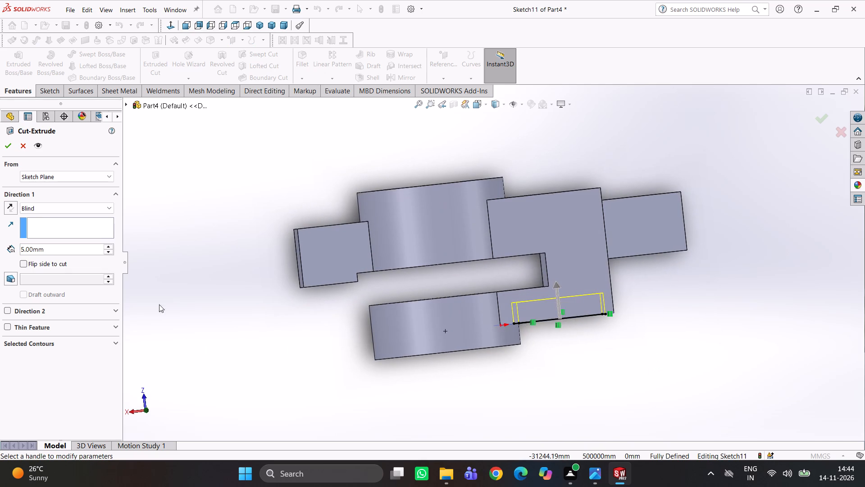
left_click_drag(66, 253, 26, 259)
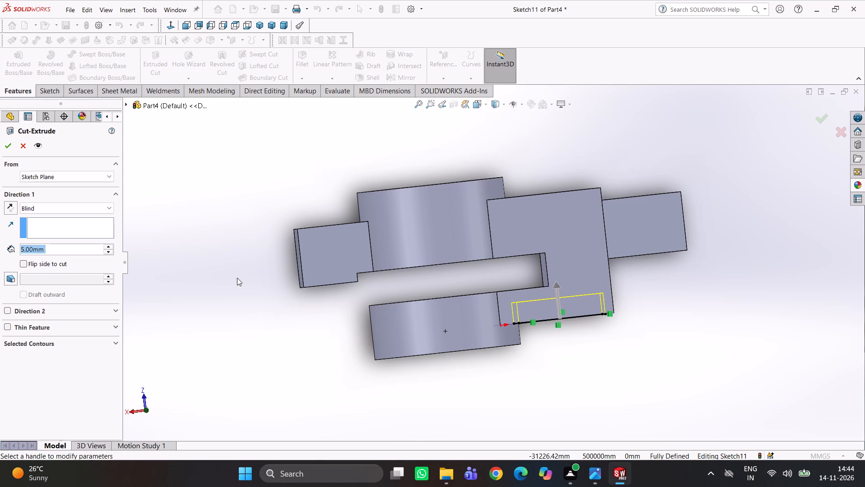
key("6")
key("Return")
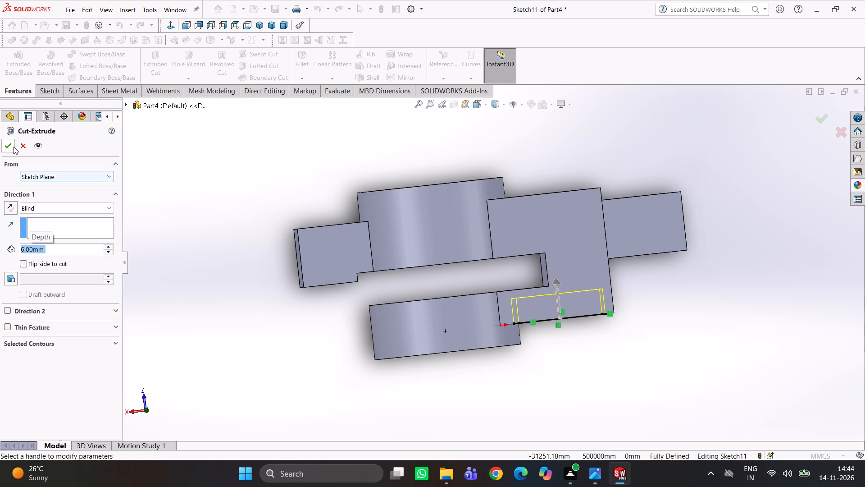
left_click(14, 147)
middle_click_drag(553, 320, 572, 205)
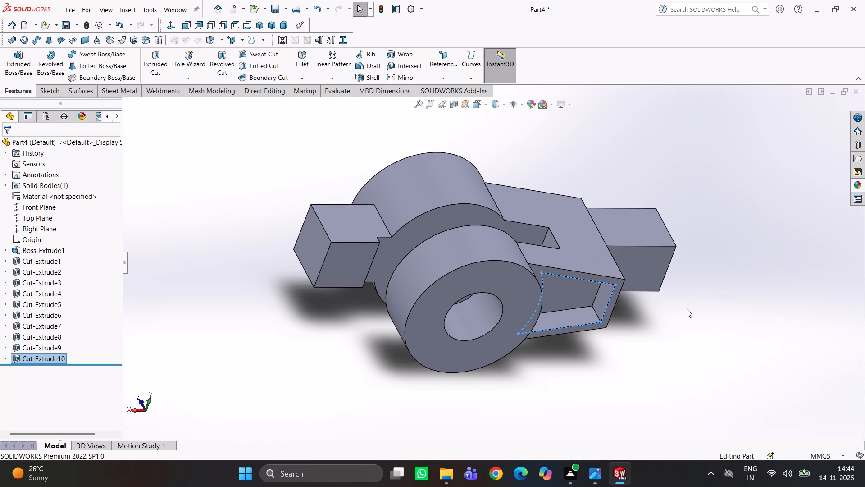
left_click(687, 309)
Measure between the second pocket's floor edge and the adjacent slot edge to check the wall thickness.
left_click(341, 90)
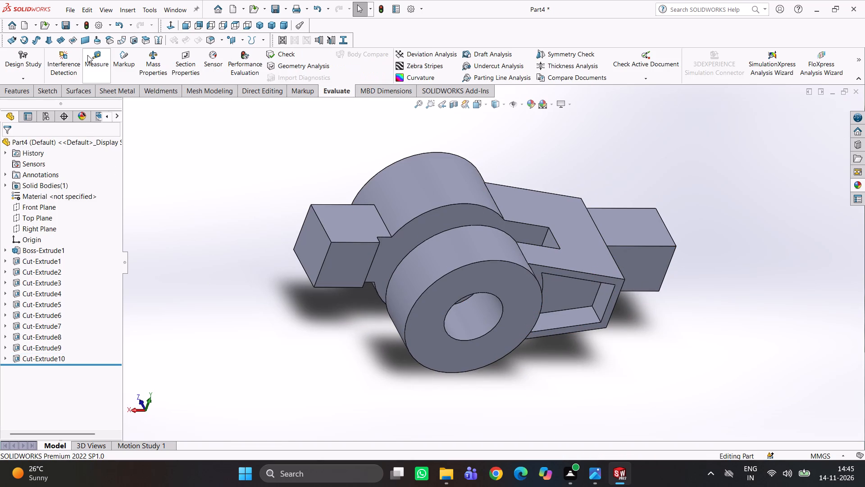
left_click(87, 55)
left_click(562, 311)
scroll(574, 291, "up", 3)
middle_click_drag(578, 286, 560, 393)
scroll(501, 278, "down", 4)
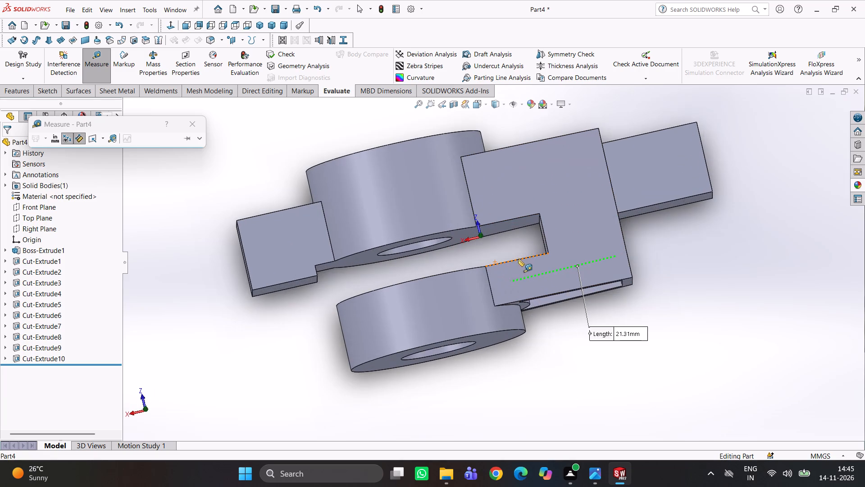
left_click(519, 258)
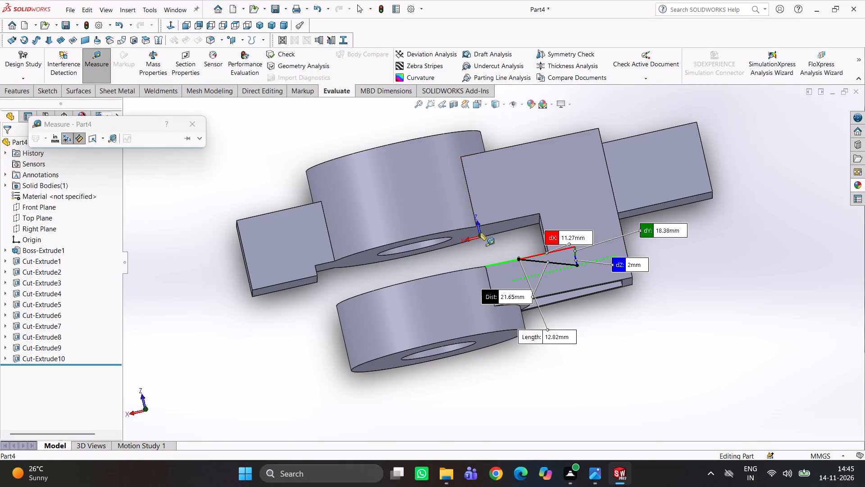
left_click(190, 126)
Examine the exercise 749 drawing's section A-A and other views for the remaining features, comparing them with the model.
left_click(22, 88)
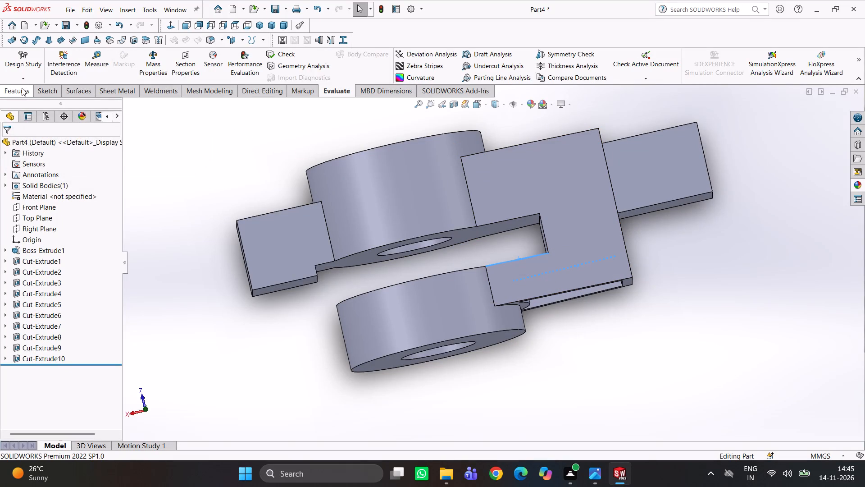
left_click_drag(228, 179, 234, 183)
middle_click_drag(487, 253, 521, 126)
scroll(570, 279, "up", 3)
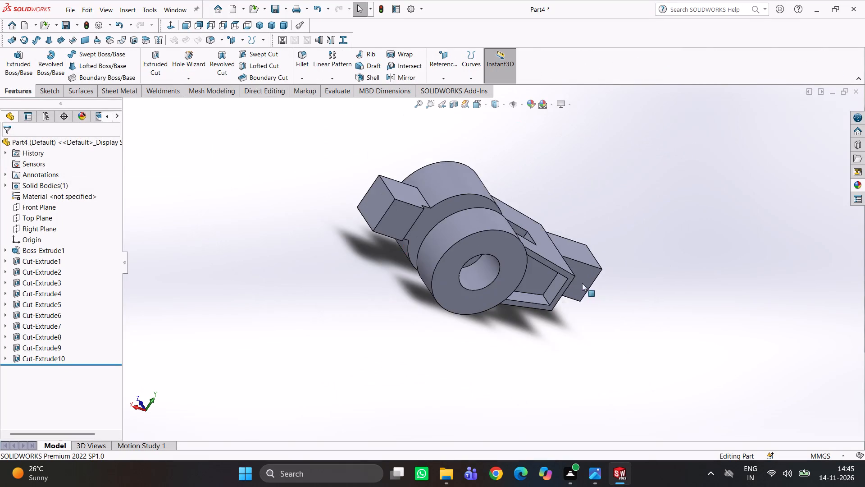
middle_click_drag(605, 280, 532, 198)
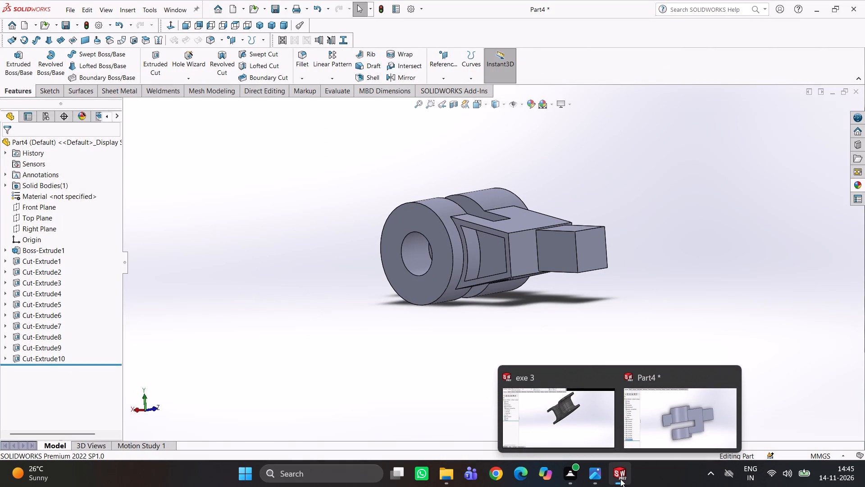
left_click(620, 479)
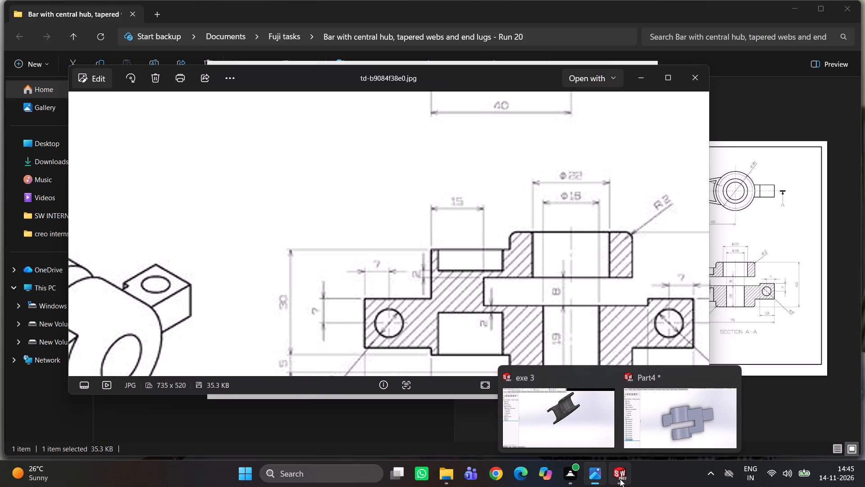
left_click(622, 470)
left_click(597, 470)
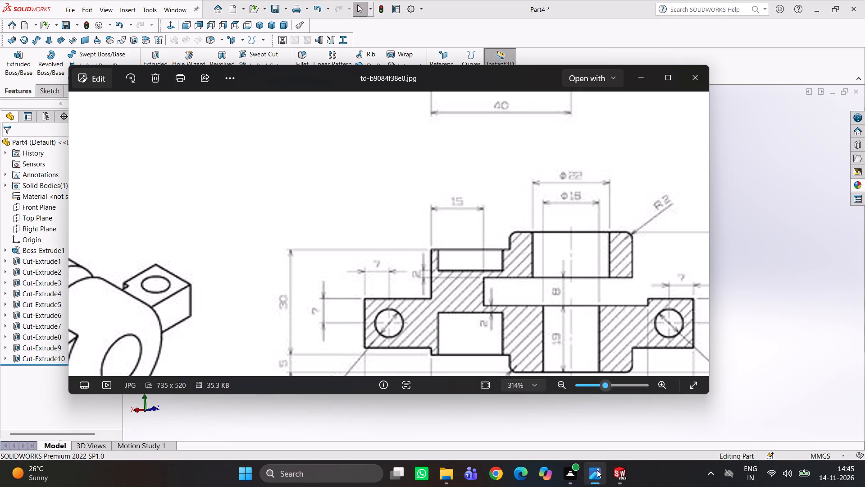
scroll(494, 297, "up", 2)
scroll(498, 295, "down", 4)
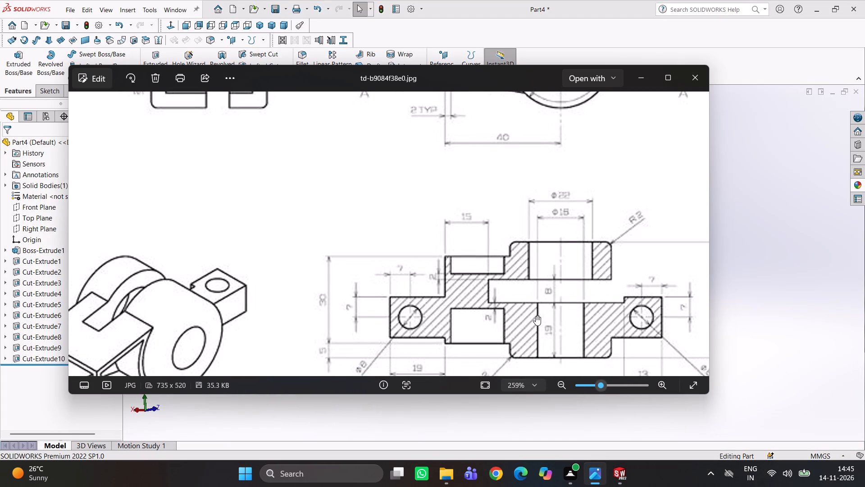
scroll(536, 316, "down", 3)
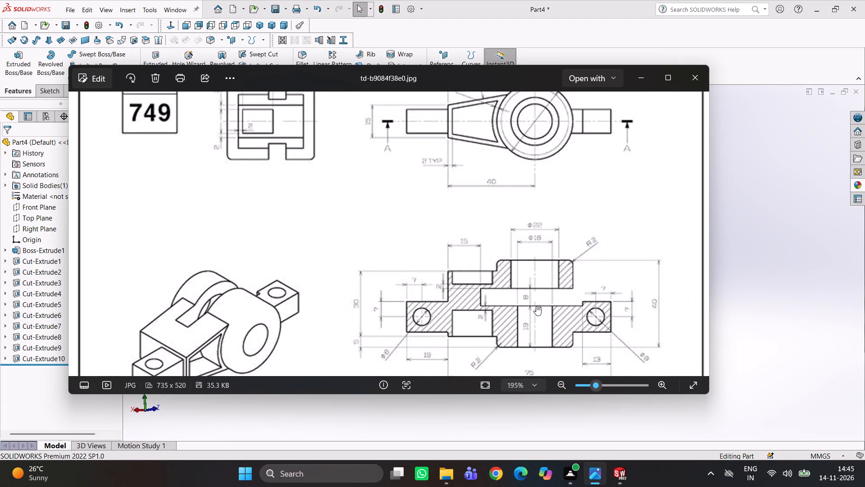
scroll(546, 235, "up", 1)
scroll(546, 238, "down", 2)
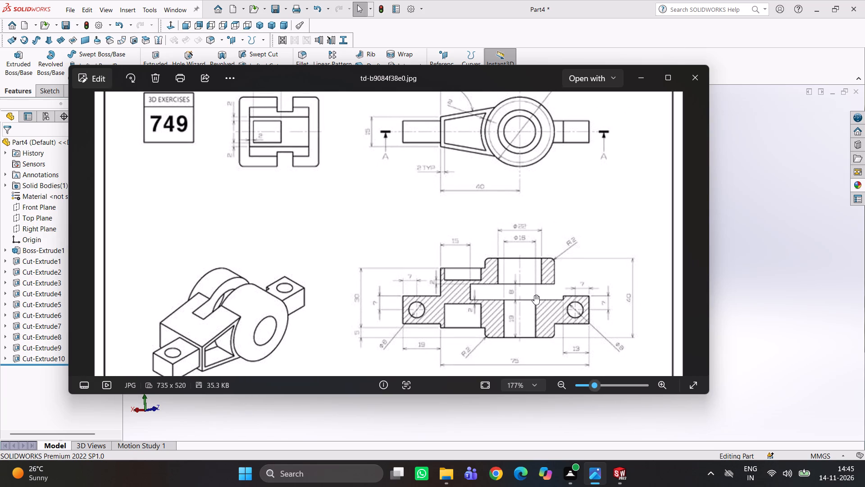
scroll(436, 313, "up", 2)
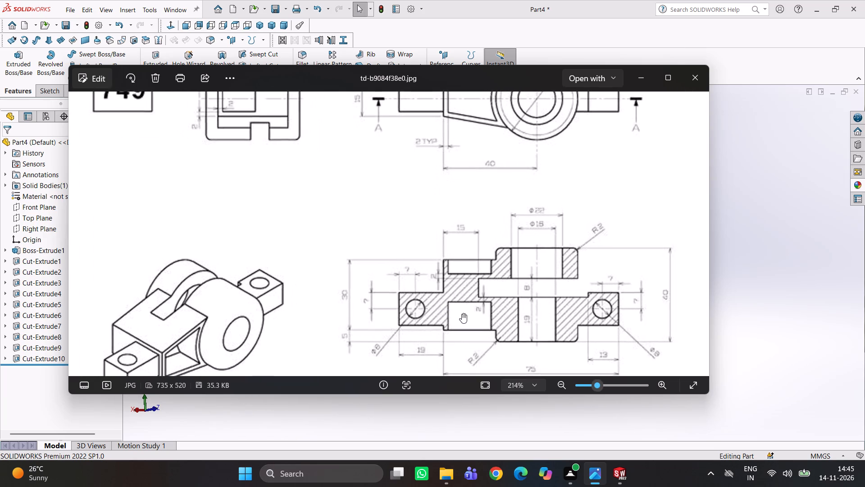
scroll(482, 316, "down", 3)
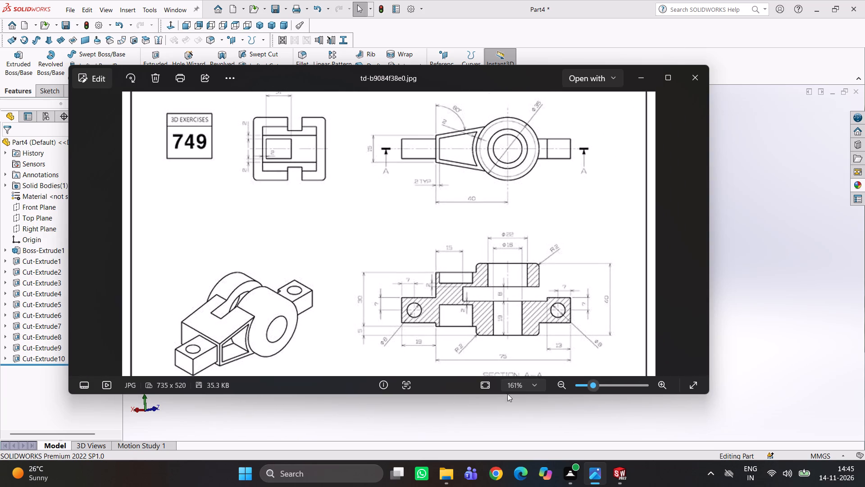
Fillet the outer circular edges at both ends of the central hub with a 2 mm symmetric radius.
left_click(708, 421)
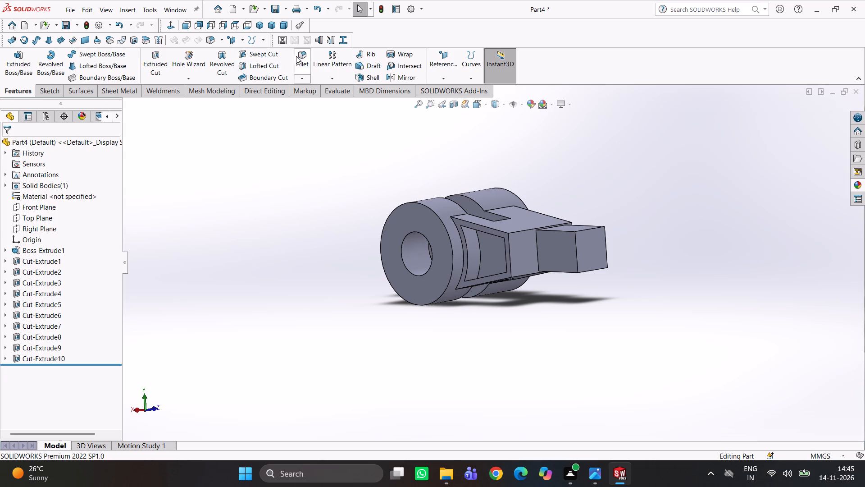
left_click(296, 56)
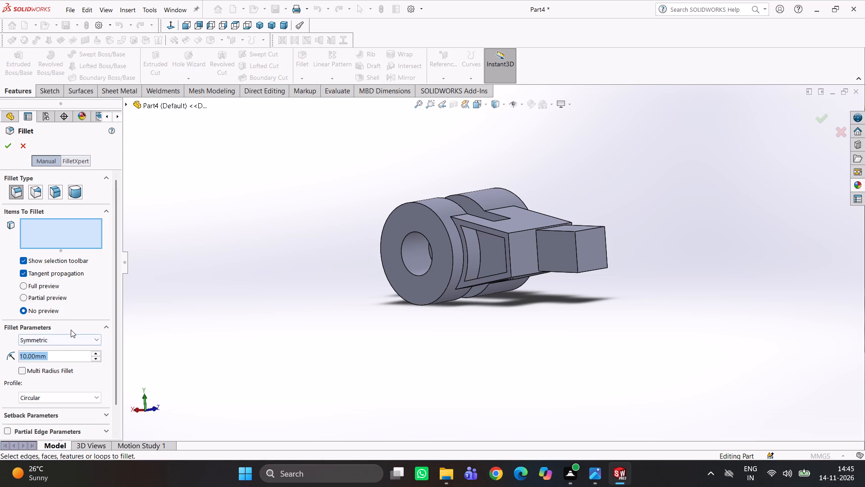
key("2")
key("Return")
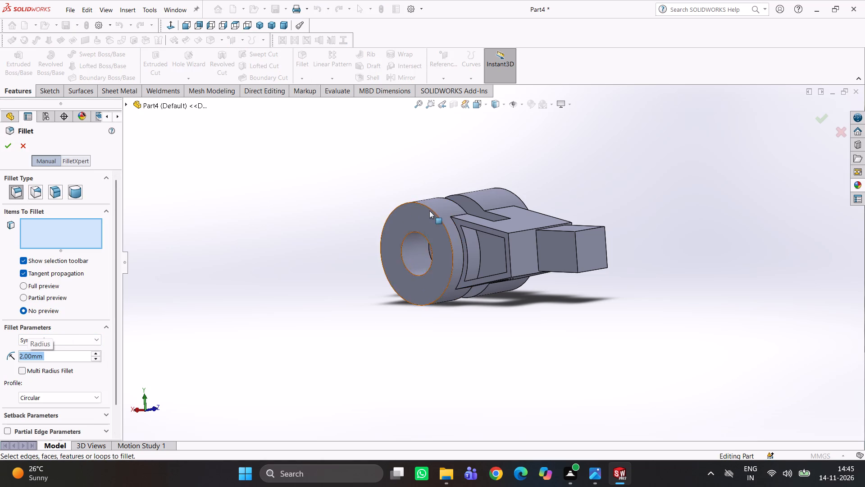
left_click(429, 208)
middle_click_drag(539, 198, 507, 252)
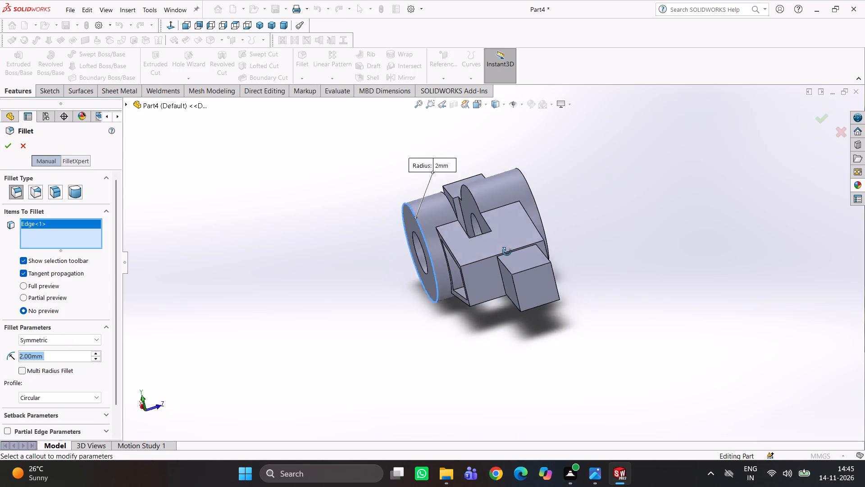
middle_click_drag(507, 252, 487, 264)
left_click(523, 173)
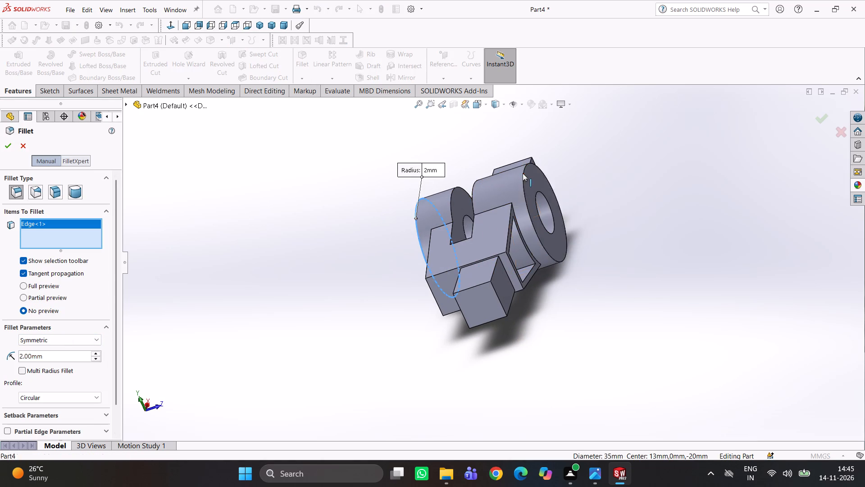
left_click(9, 144)
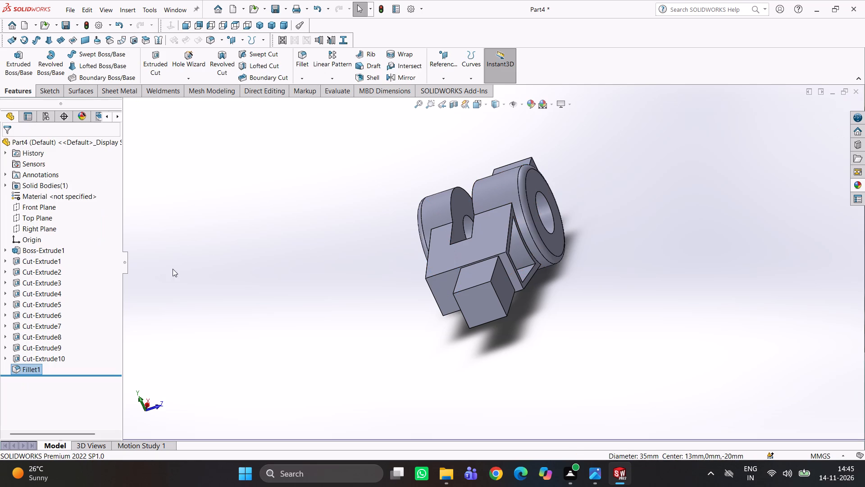
Examine the model's end lugs and hub, and check the exercise 749 drawing for the remaining lug hole details.
middle_click_drag(384, 253, 478, 249)
left_click(546, 166)
middle_click_drag(511, 188, 550, 175)
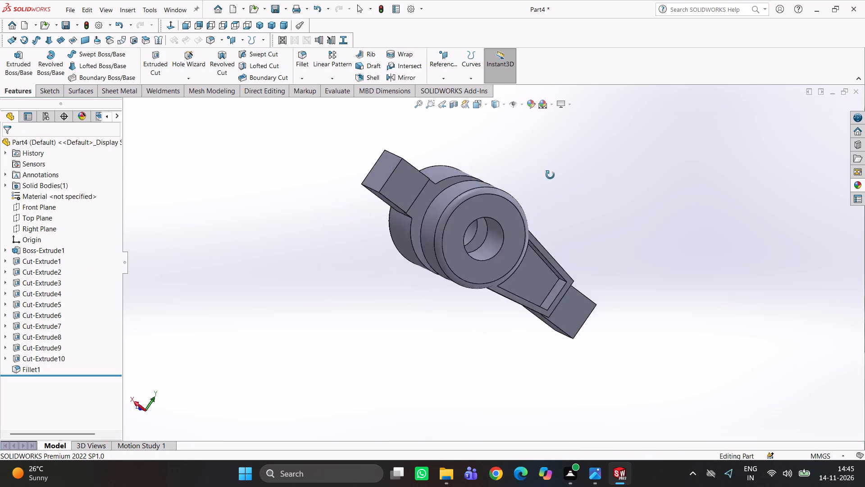
middle_click_drag(550, 175, 446, 254)
scroll(480, 242, "down", 2)
middle_click_drag(560, 246, 497, 268)
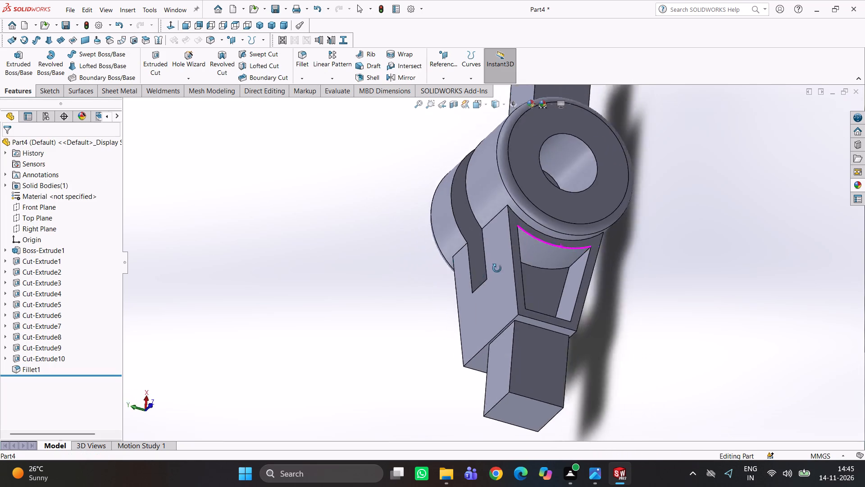
middle_click_drag(497, 268, 517, 302)
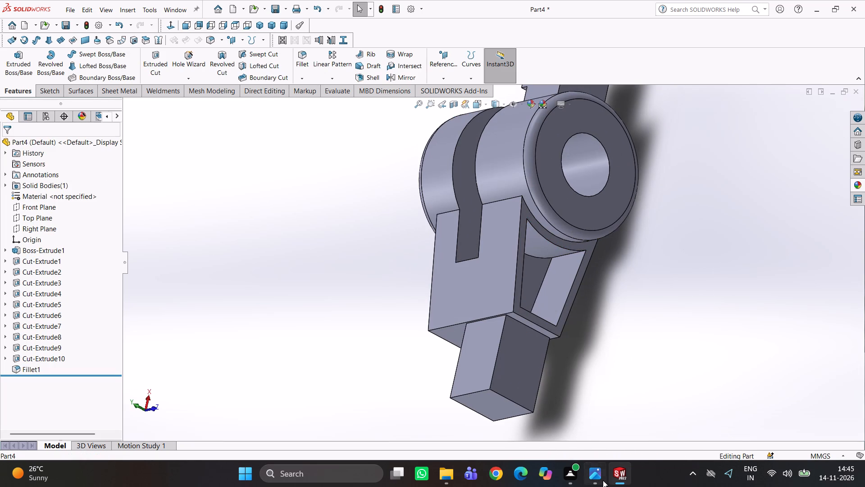
left_click(596, 478)
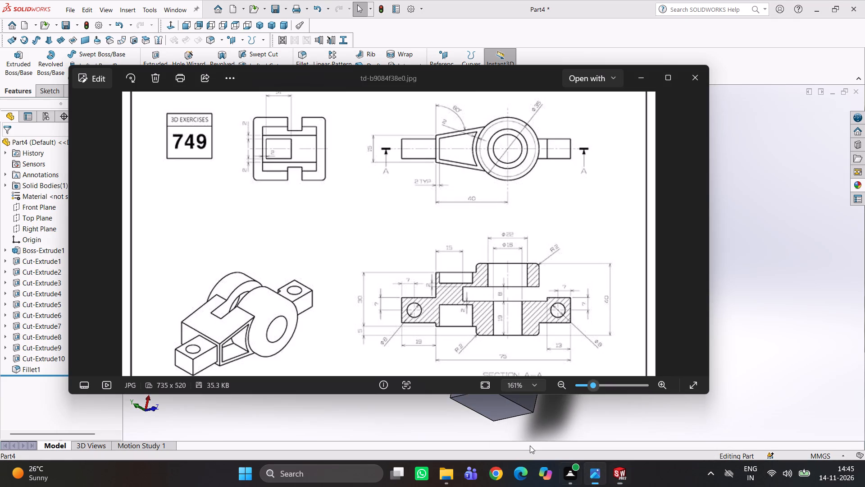
scroll(317, 350, "up", 1)
scroll(317, 350, "down", 1)
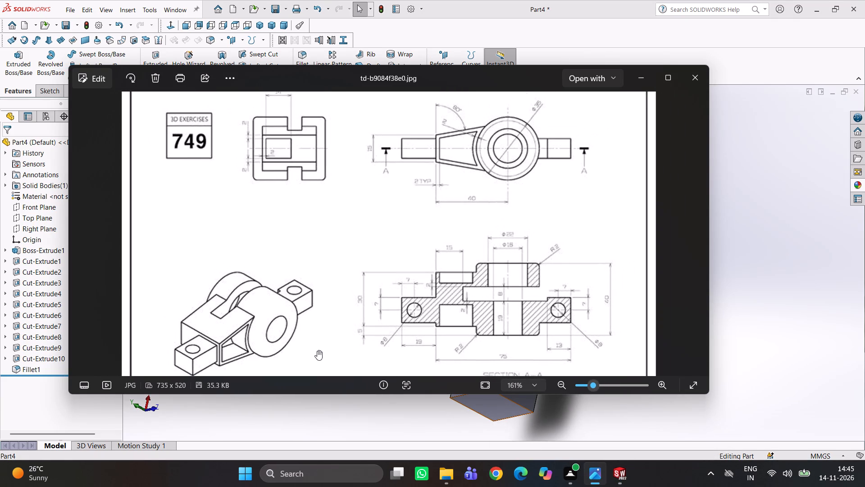
Sketch on the longer end lug's side face and draw one circle on each lug, about 6.5 mm and 6.3 mm in diameter.
left_click(627, 473)
middle_click_drag(591, 347, 633, 397)
left_click(528, 382)
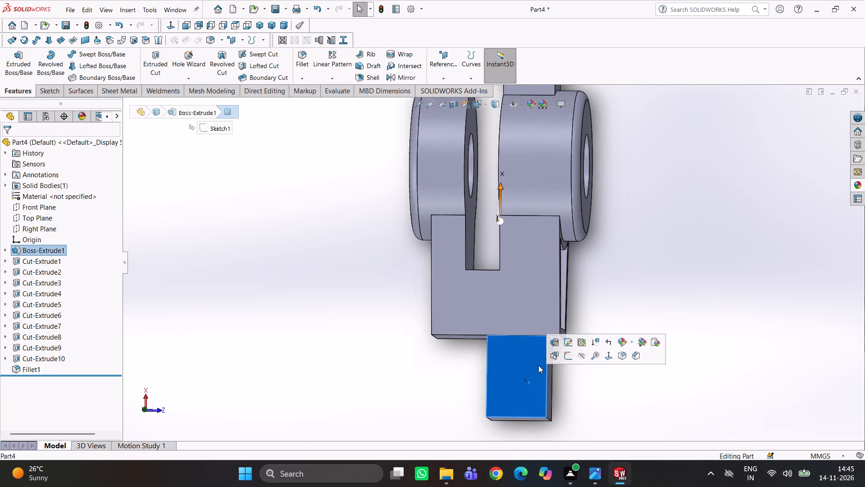
left_click(569, 357)
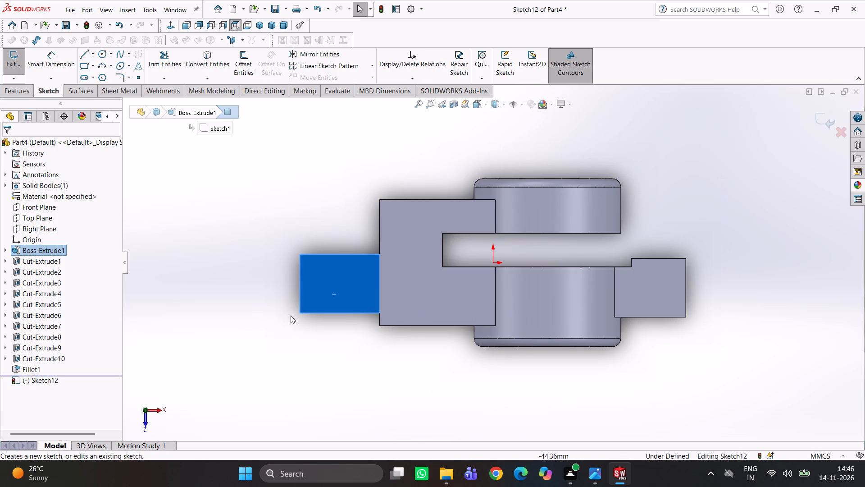
right_click_drag(256, 319, 475, 323)
left_click(334, 281)
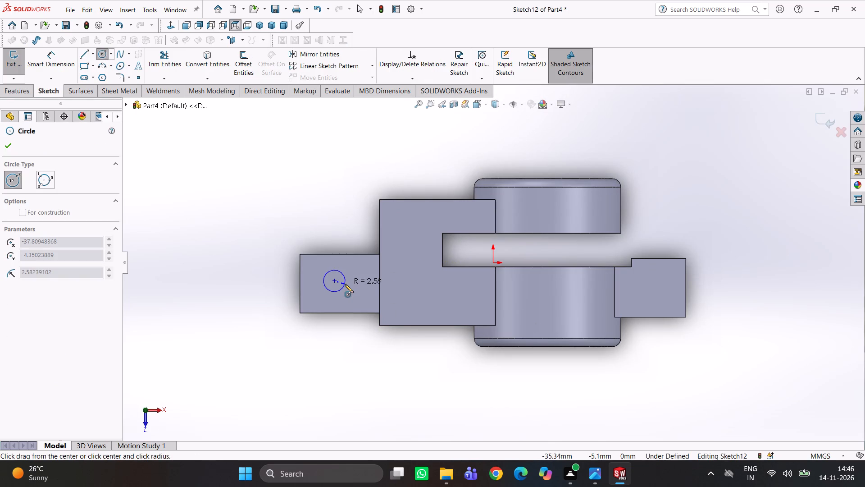
left_click(347, 285)
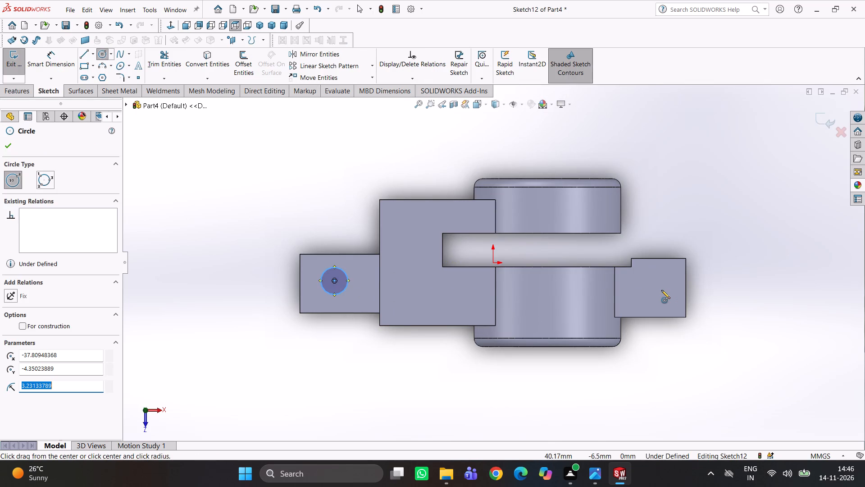
left_click(653, 287)
left_click_drag(665, 291, 668, 291)
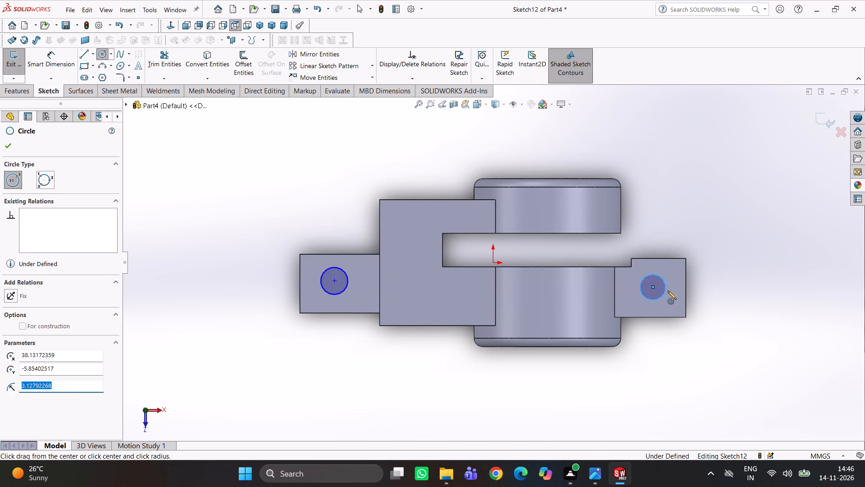
left_click_drag(668, 291, 680, 291)
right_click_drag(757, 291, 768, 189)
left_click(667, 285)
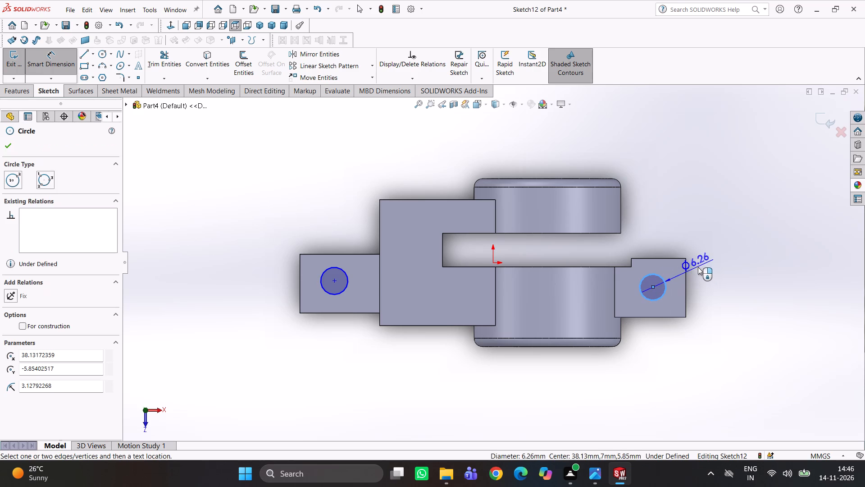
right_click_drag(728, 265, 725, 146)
Make the two lug circles equal in size with an Equal relation.
left_click(664, 280)
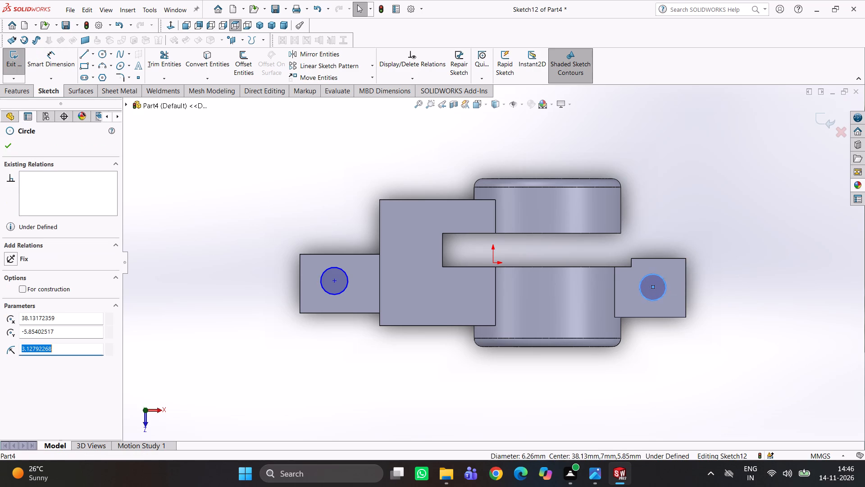
left_click(343, 271, "ctrl")
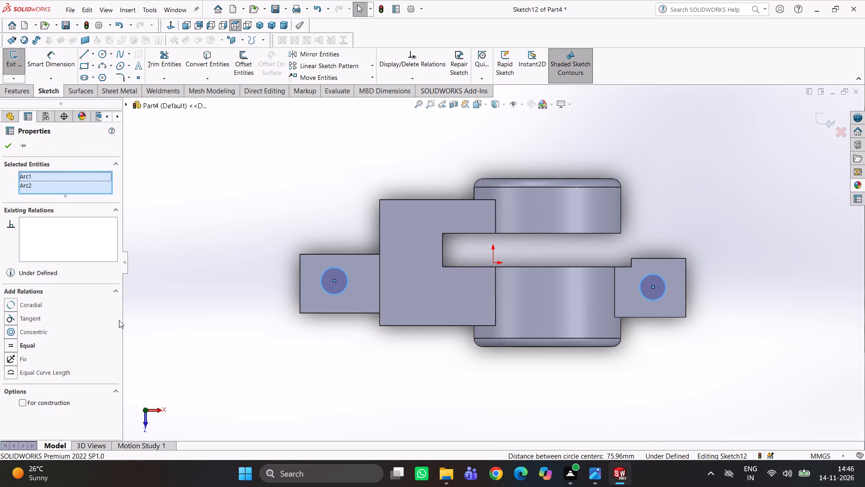
left_click(23, 347)
left_click(266, 354)
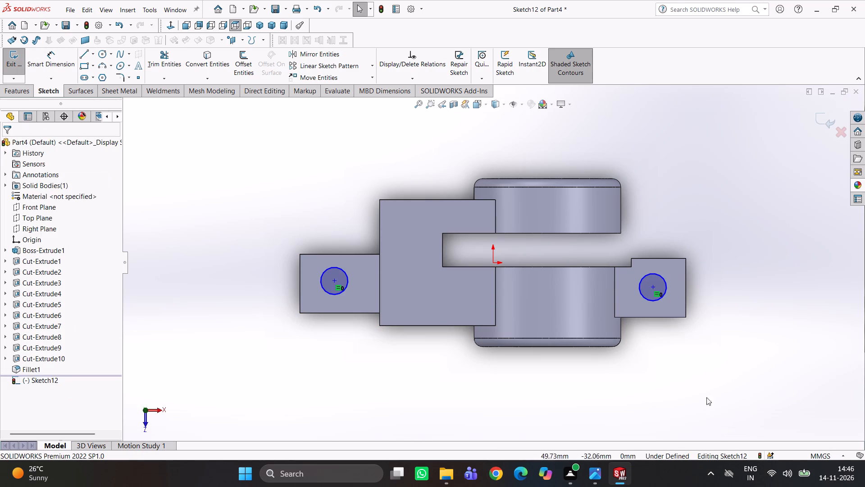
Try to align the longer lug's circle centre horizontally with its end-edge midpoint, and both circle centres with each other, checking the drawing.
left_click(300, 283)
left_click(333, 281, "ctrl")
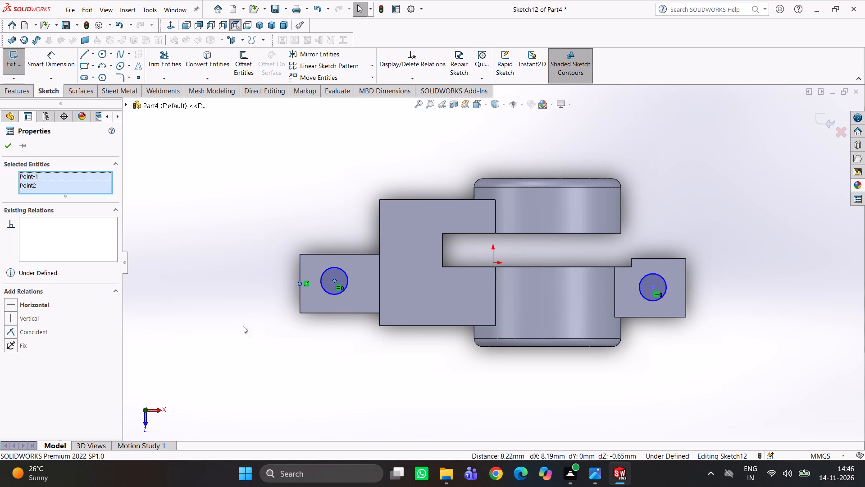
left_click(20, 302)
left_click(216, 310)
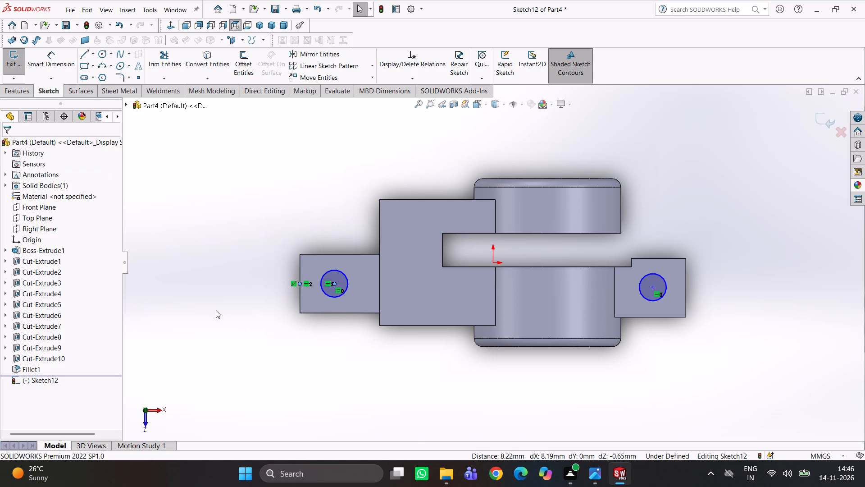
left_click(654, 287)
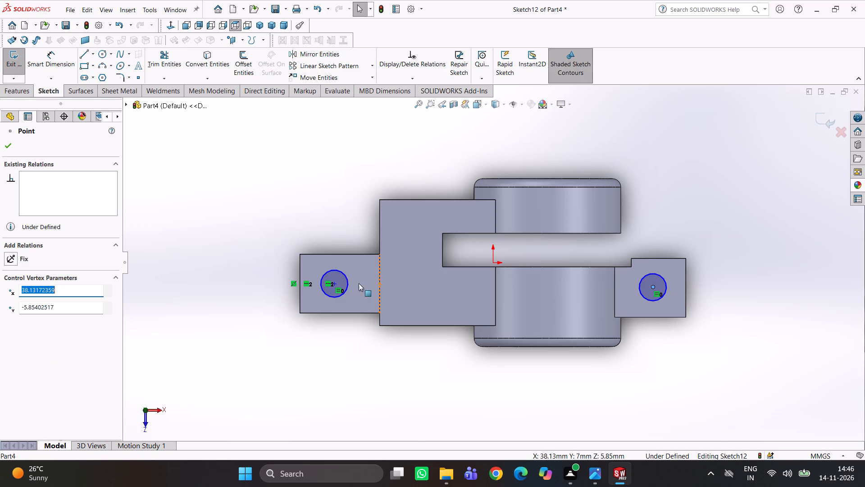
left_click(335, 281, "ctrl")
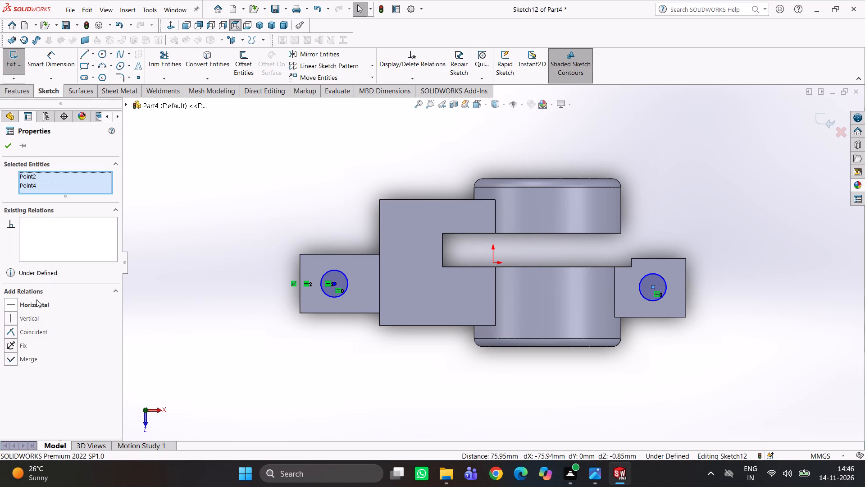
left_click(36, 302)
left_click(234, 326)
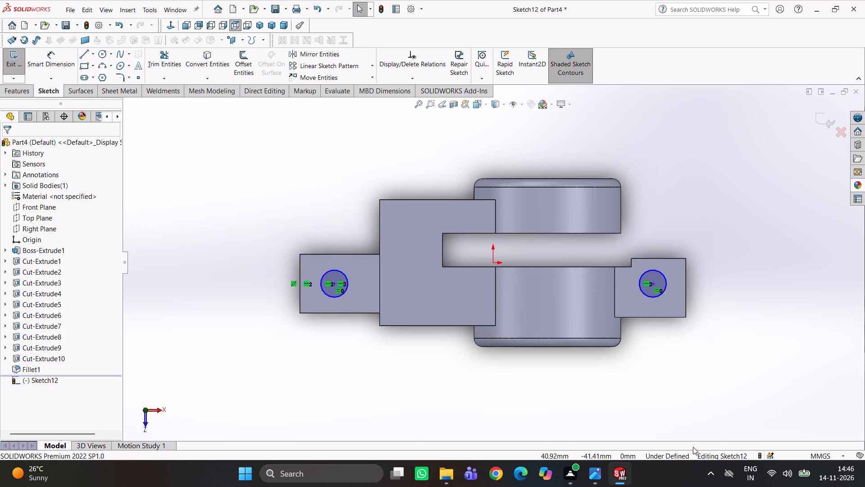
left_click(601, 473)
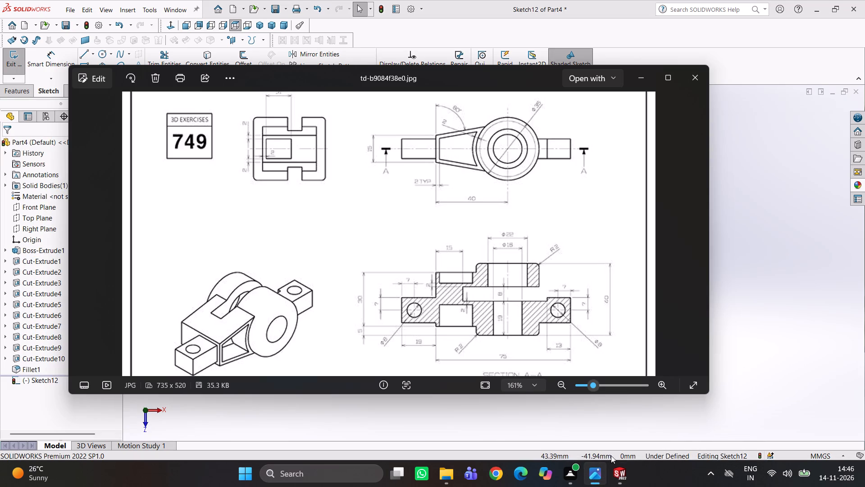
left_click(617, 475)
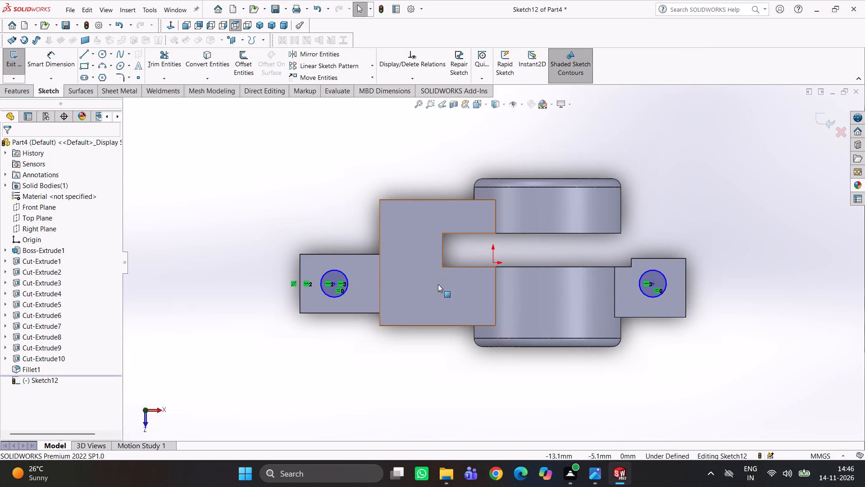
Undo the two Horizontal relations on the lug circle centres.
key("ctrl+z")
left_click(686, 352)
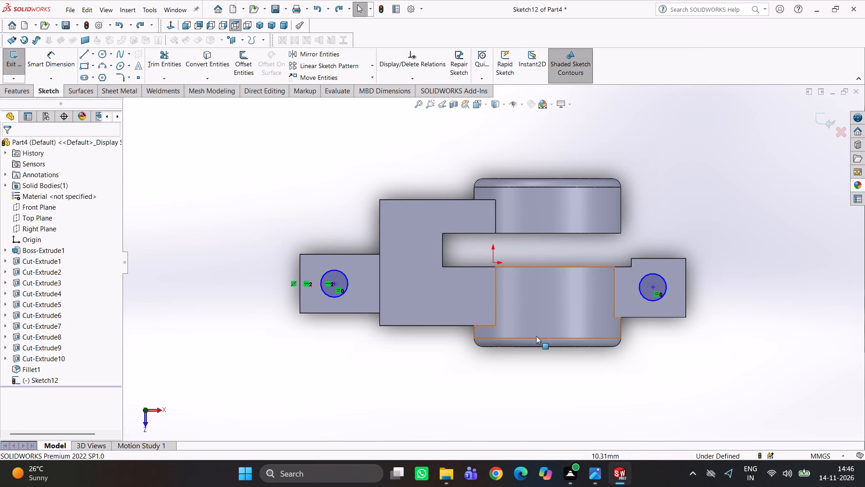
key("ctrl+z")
Dimension the shorter lug's circle centre 7 mm from the lug's long upper edge and 7 mm from its outer end edge.
right_click_drag(761, 317, 761, 223)
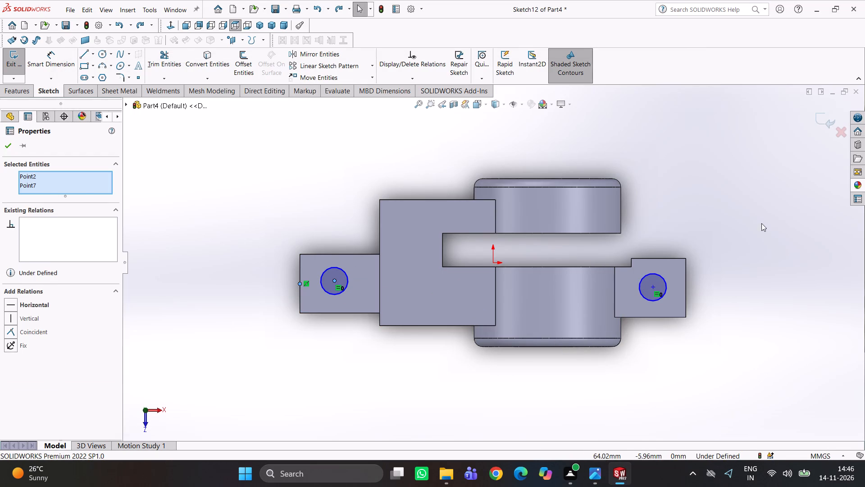
right_click_drag(761, 223, 756, 203)
left_click(653, 286)
left_click(657, 257)
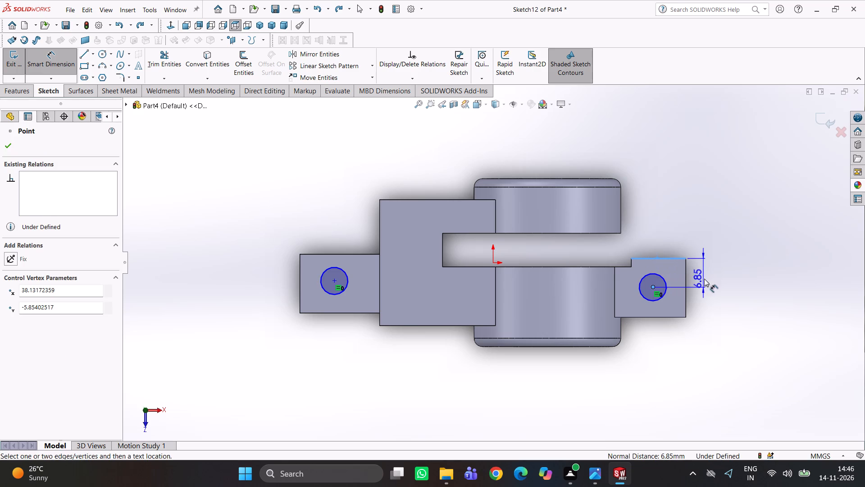
left_click_drag(706, 279, 710, 282)
key("7")
key("Return")
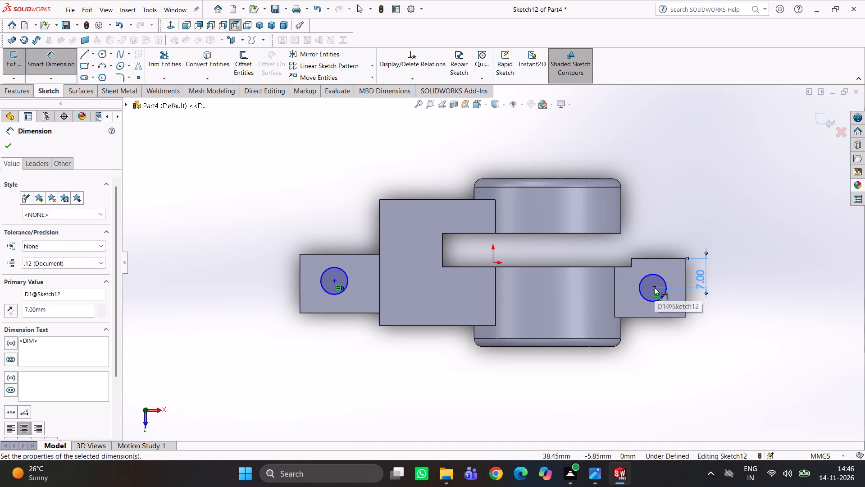
left_click(687, 292)
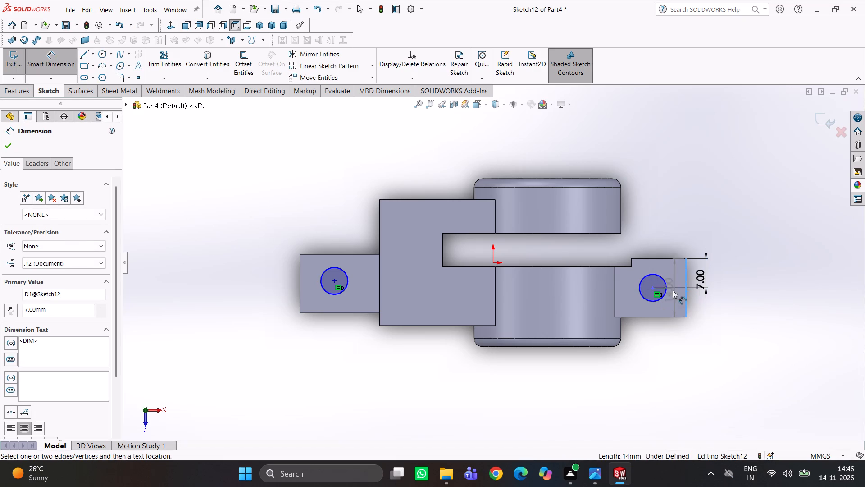
left_click(652, 288)
left_click(678, 228)
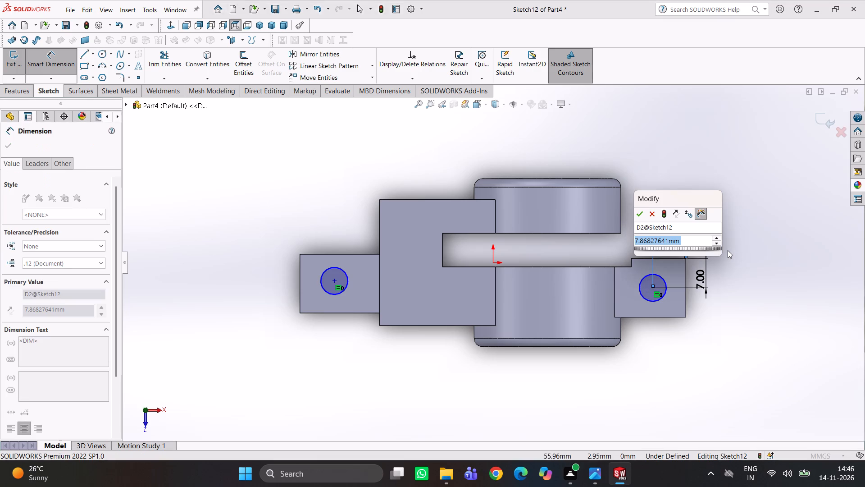
key("7")
key("Return")
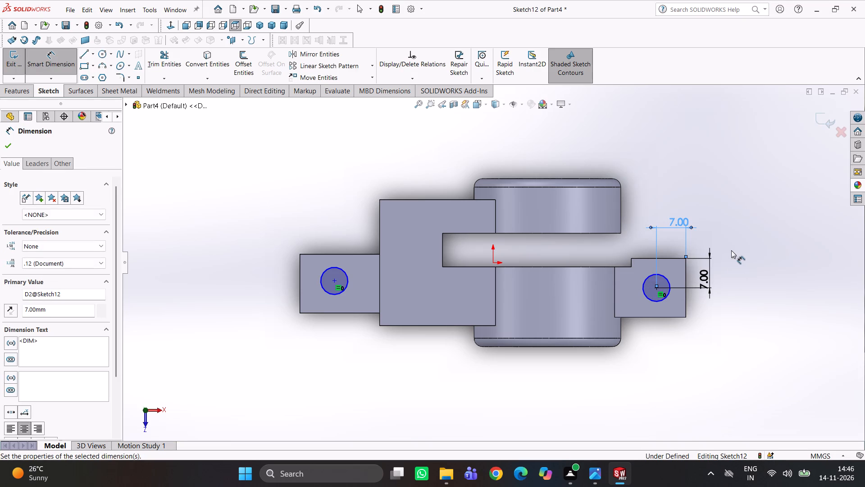
Dimension the longer lug's circle centre 7 mm from its outer end edge and 7 mm from its long upper edge.
left_click(333, 278)
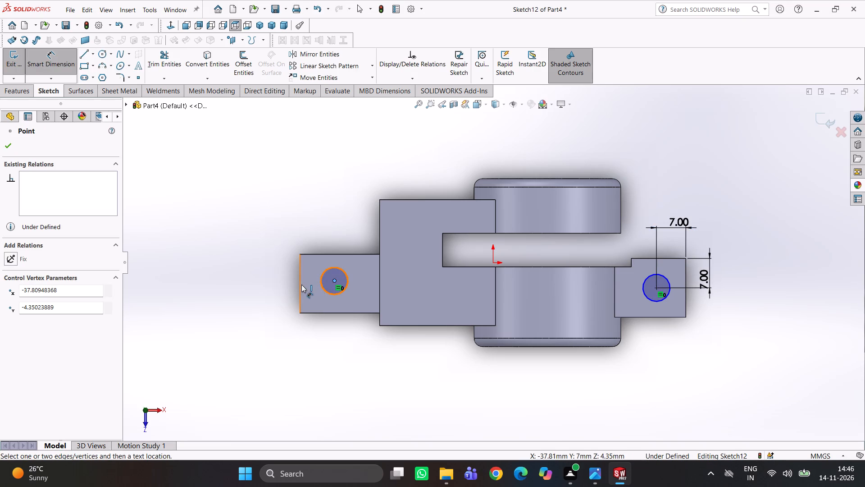
left_click(301, 285)
left_click_drag(322, 212, 326, 216)
key("7")
key("Return")
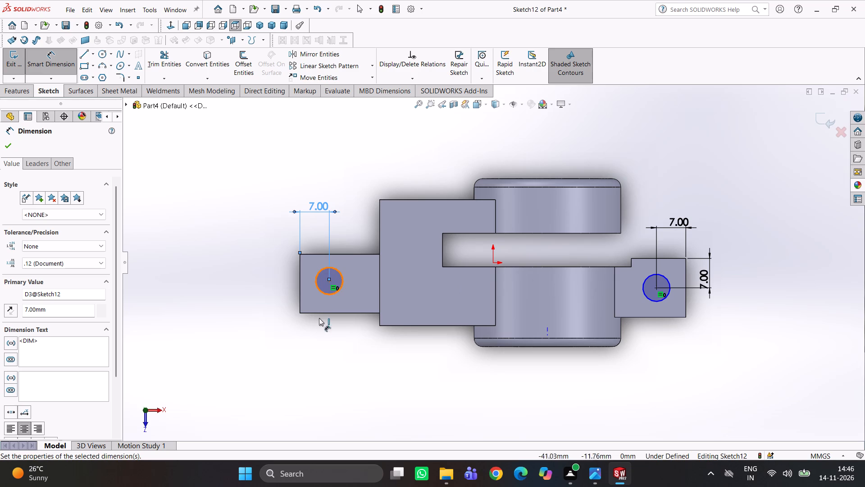
left_click(319, 349)
left_click(329, 280)
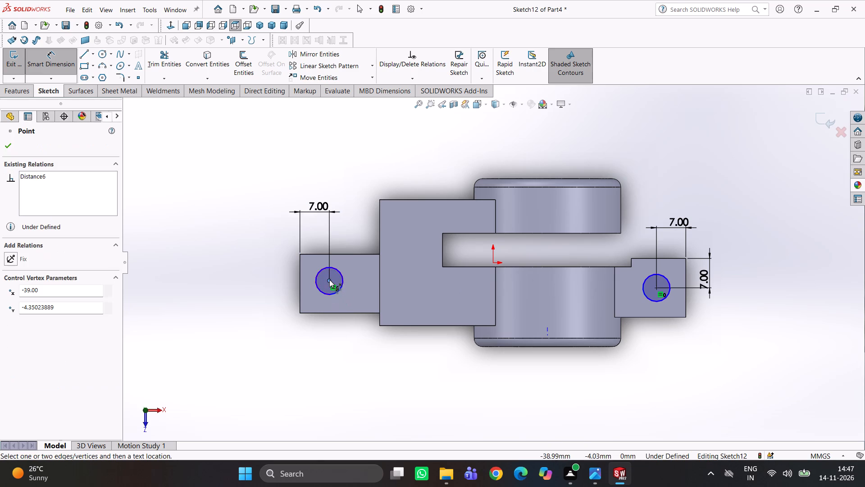
left_click(335, 252)
left_click(337, 255)
left_click(288, 261)
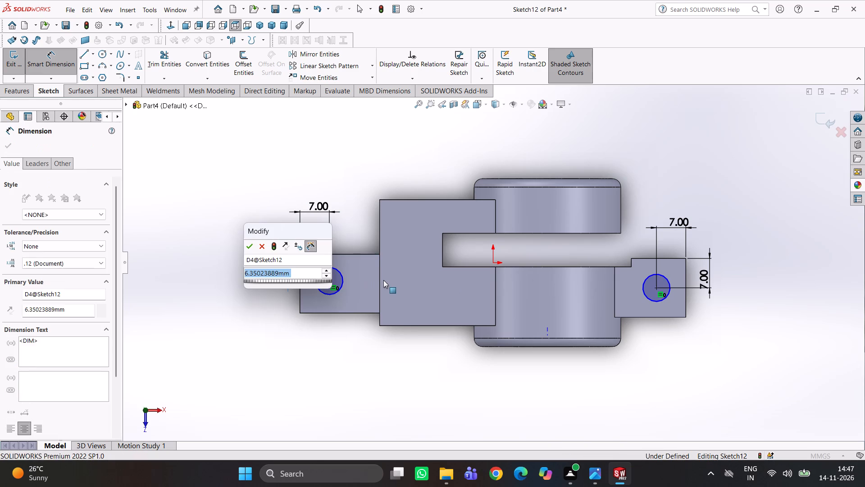
key("7")
key("Return")
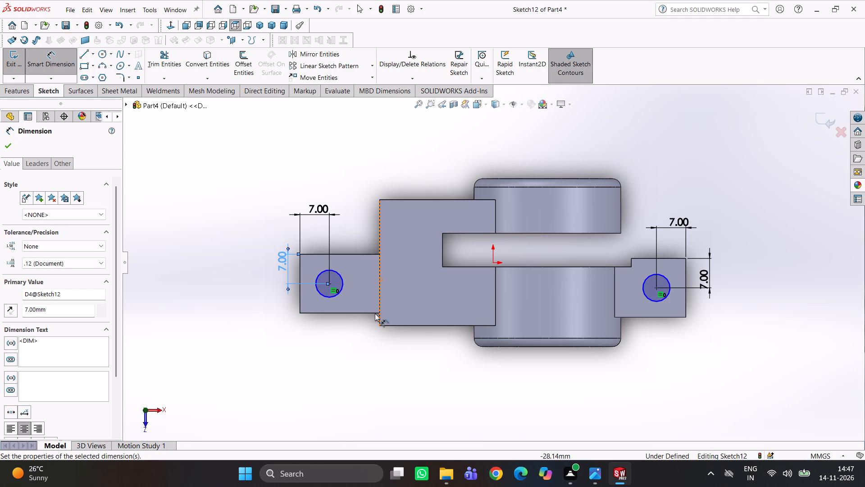
left_click(330, 405)
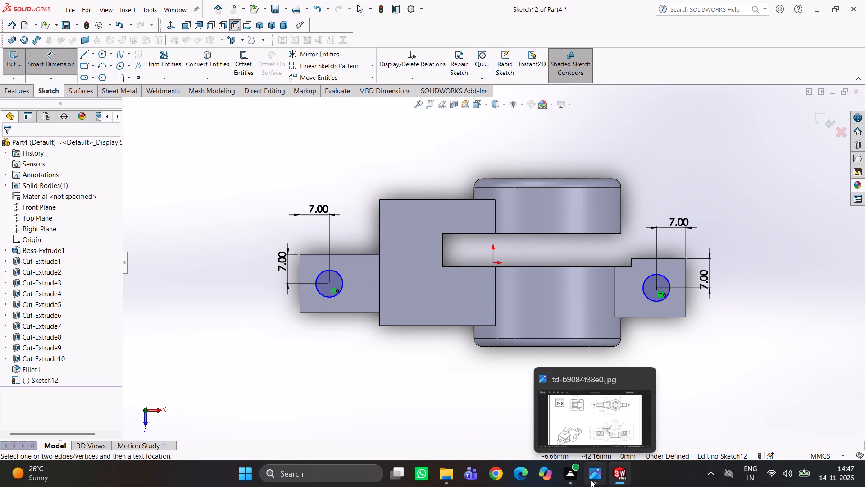
Check the drawing for the lug hole size and dimension the shorter lug's circle to 8 mm diameter.
left_click(592, 480)
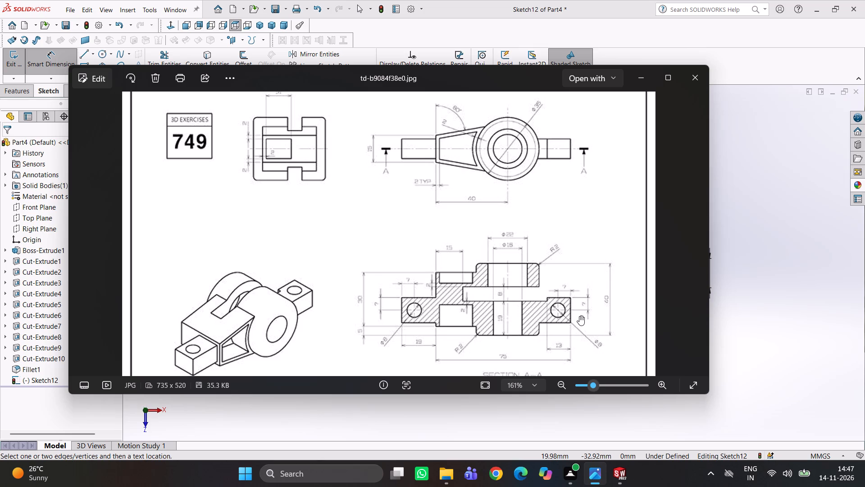
scroll(595, 351, "up", 3)
scroll(595, 348, "down", 2)
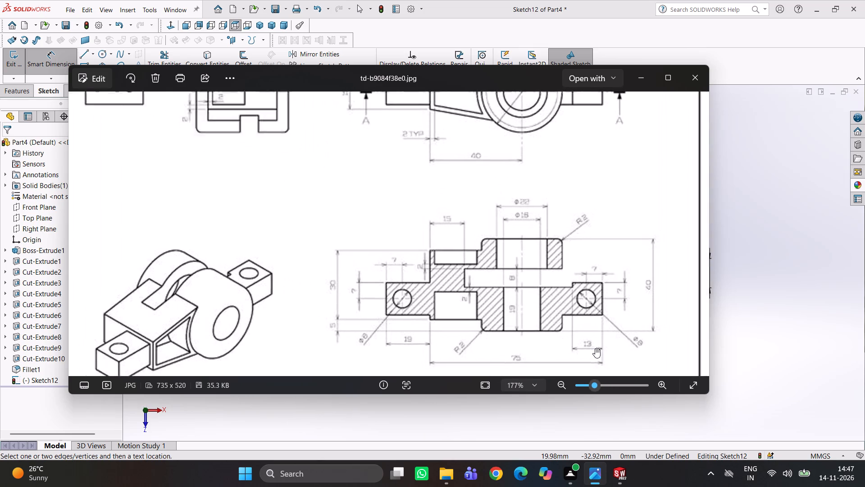
left_click(628, 464)
right_click_drag(658, 366, 663, 292)
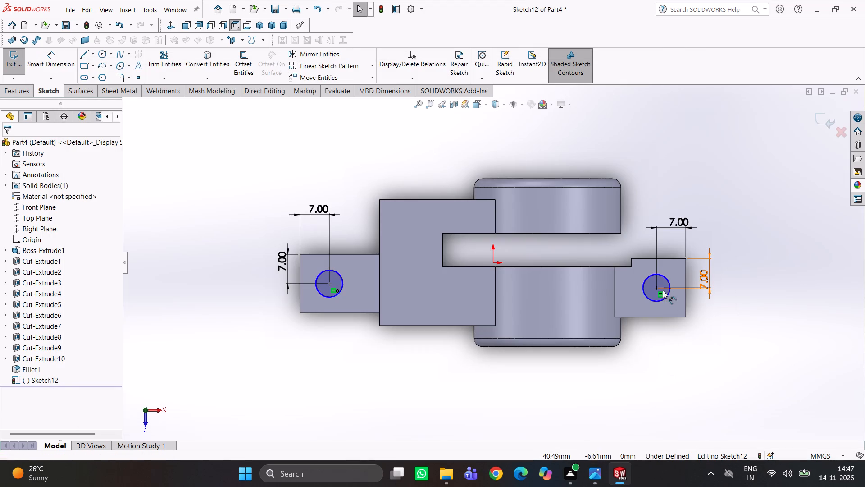
right_click_drag(689, 392, 691, 321)
left_click(670, 280)
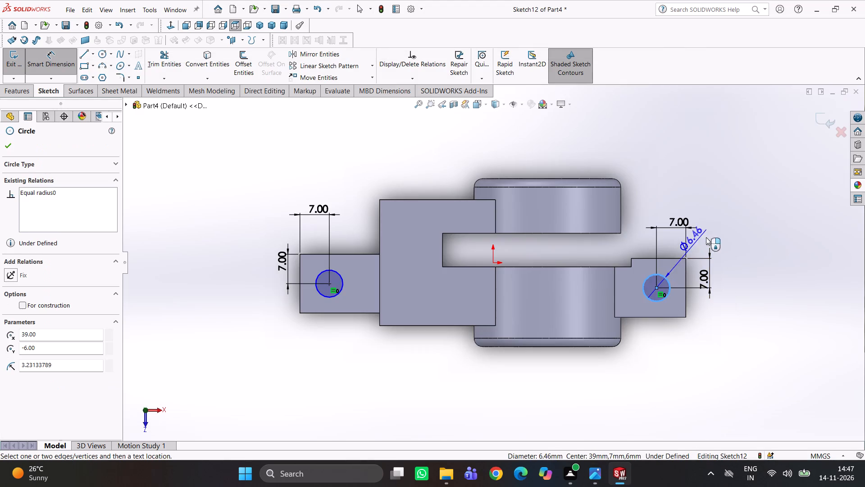
left_click(723, 233)
key("8")
key("Return")
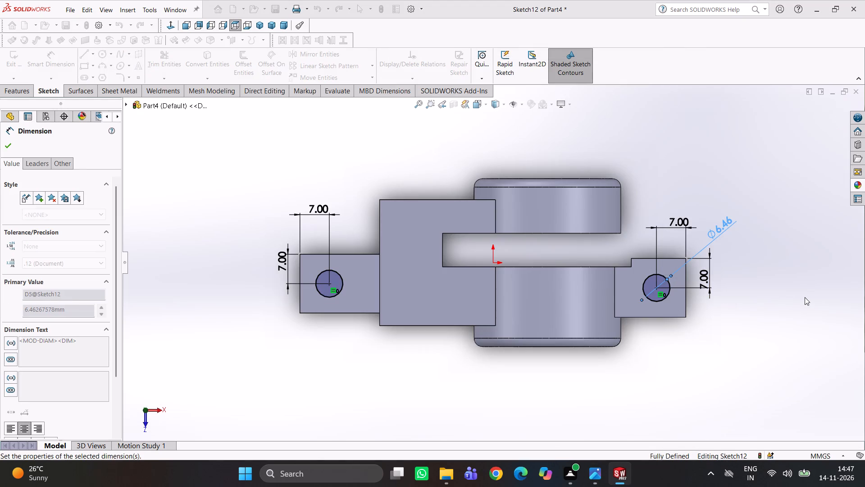
Cut-extrude both lug circles with the Up To Next end condition to make the holes through the end lugs.
left_click(8, 91)
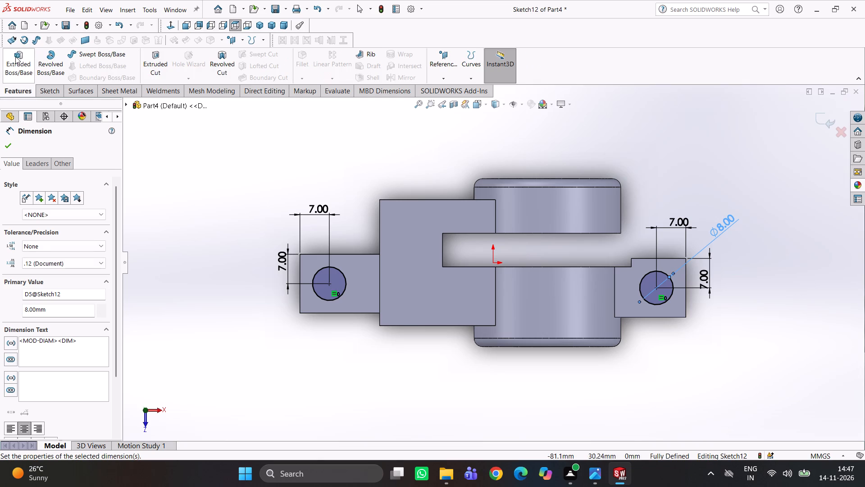
left_click(15, 56)
left_click(27, 139)
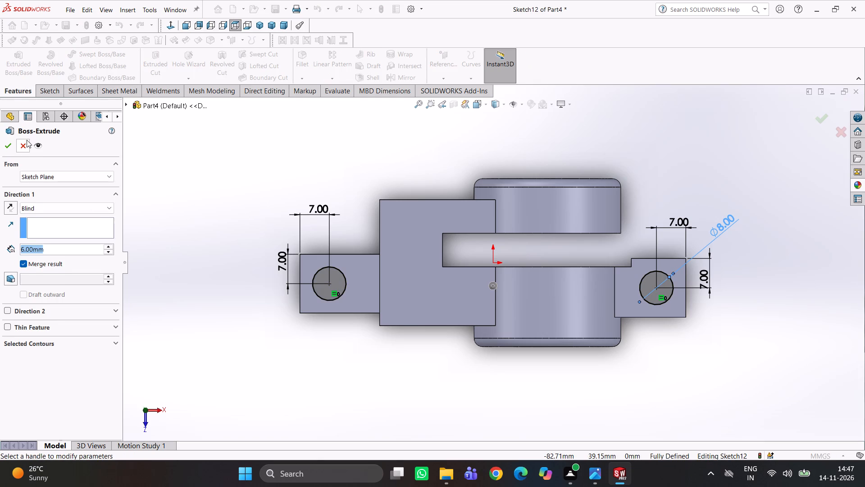
left_click(159, 50)
middle_click_drag(513, 322, 523, 317)
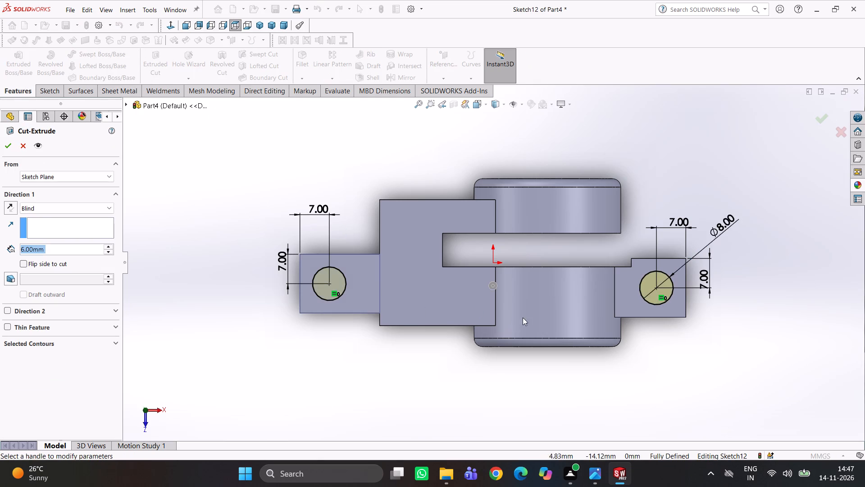
middle_click_drag(523, 317, 541, 192)
left_click(87, 215)
left_click(87, 211)
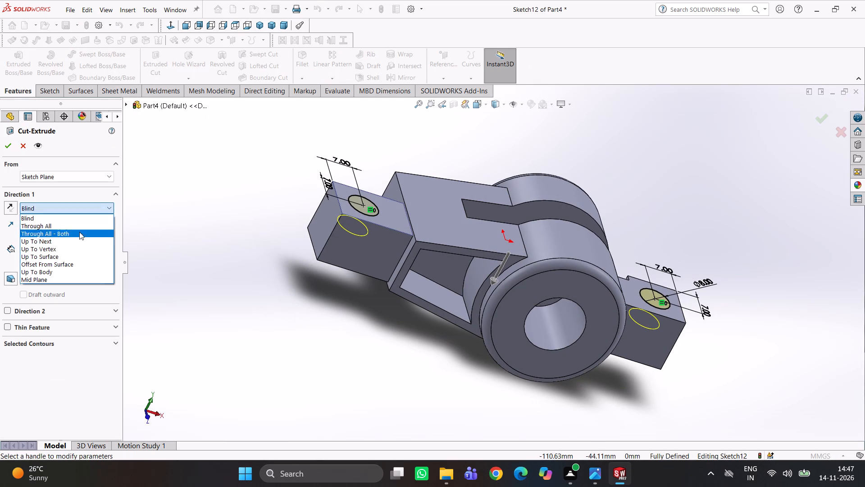
left_click(77, 242)
left_click(10, 145)
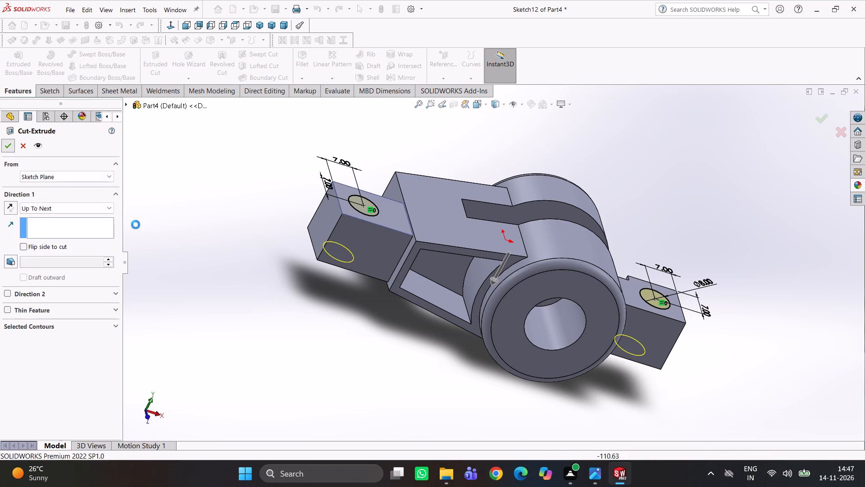
Examine the part from several sides, including the lug holes, hub, slot and web pockets.
middle_click_drag(450, 357, 408, 266)
left_click(600, 363)
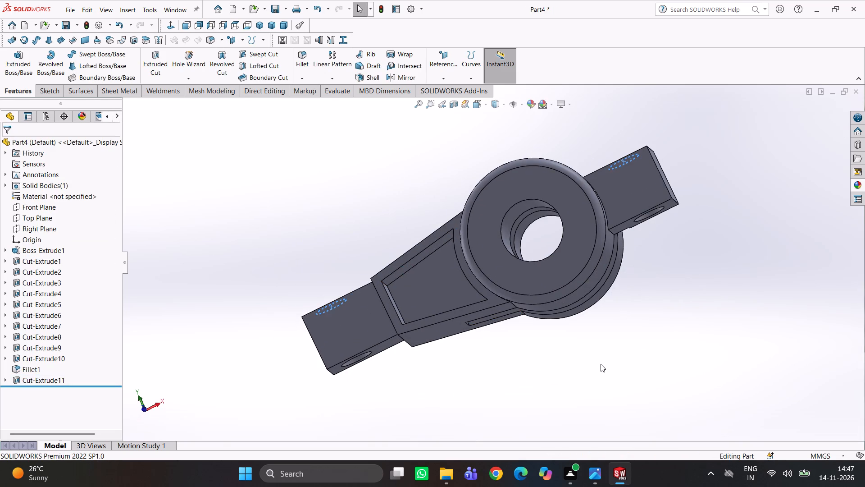
scroll(601, 364, "up", 1)
middle_click_drag(603, 367, 653, 419)
scroll(616, 340, "down", 1)
middle_click_drag(617, 343, 631, 374)
scroll(632, 374, "down", 1)
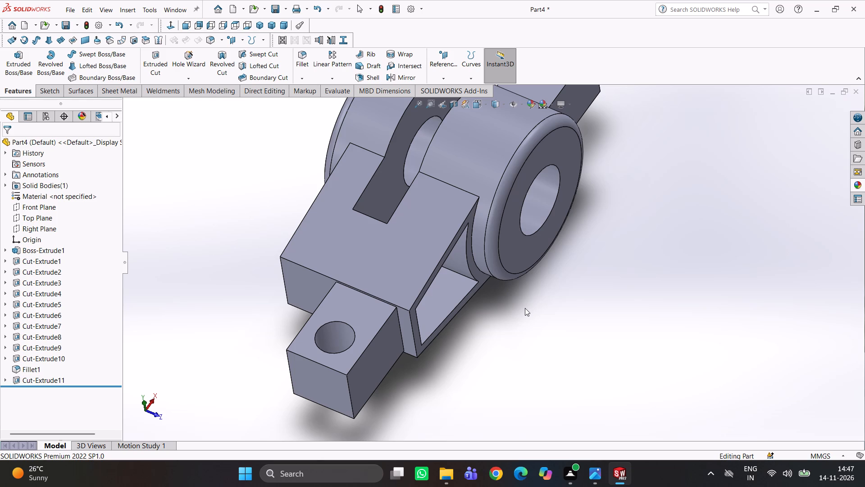
scroll(559, 299, "down", 3)
scroll(558, 301, "up", 3)
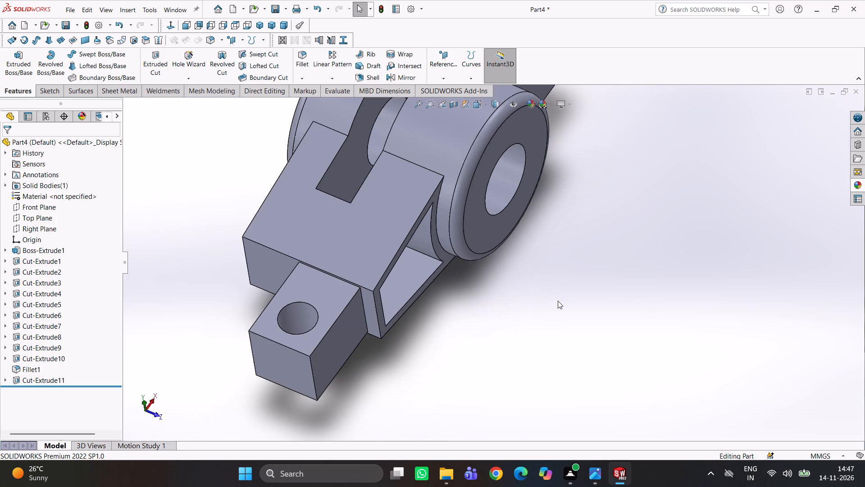
middle_click_drag(559, 299, 469, 330)
scroll(460, 285, "up", 3)
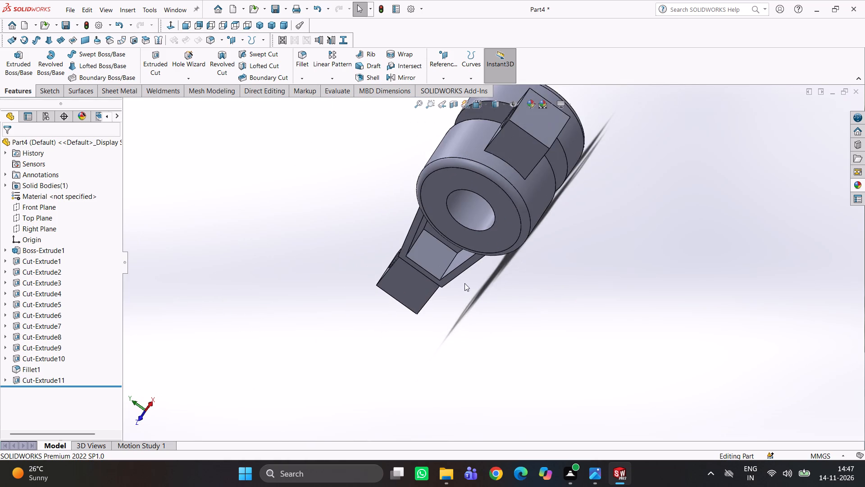
middle_click_drag(568, 294, 642, 329)
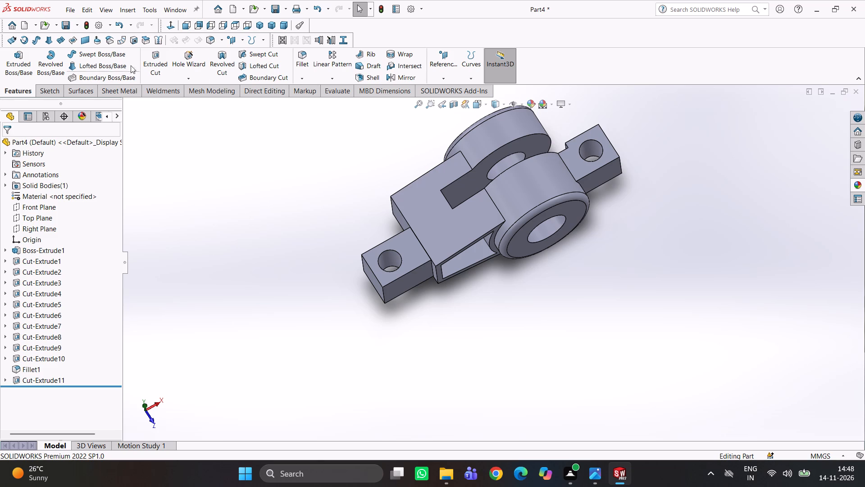
scroll(455, 290, "up", 2)
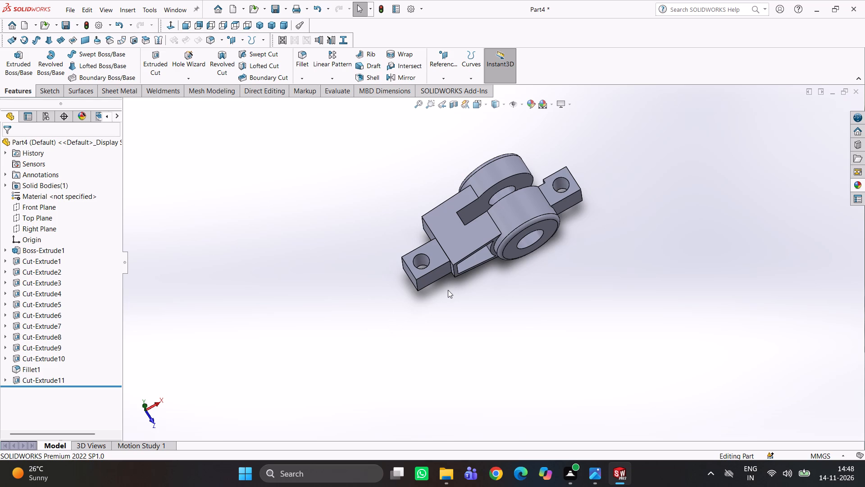
scroll(460, 299, "up", 2)
scroll(459, 305, "down", 2)
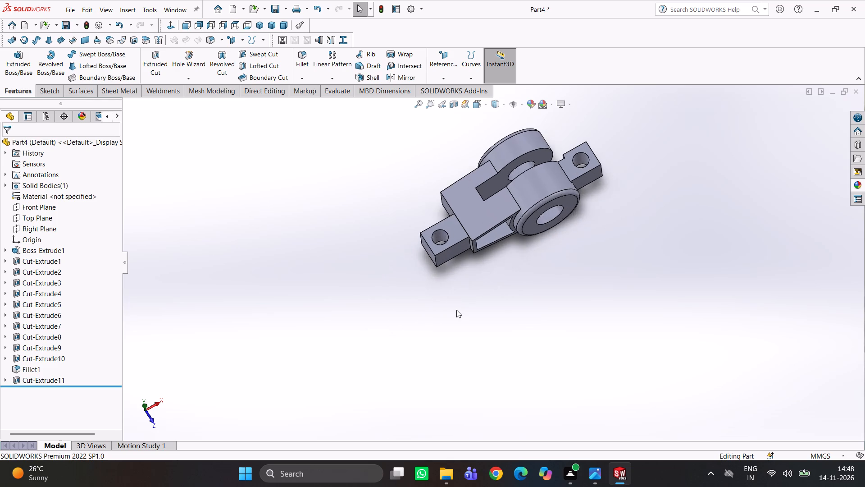
scroll(456, 310, "up", 3)
middle_click_drag(537, 257, 555, 146)
scroll(540, 216, "down", 3)
middle_click_drag(573, 257, 550, 268)
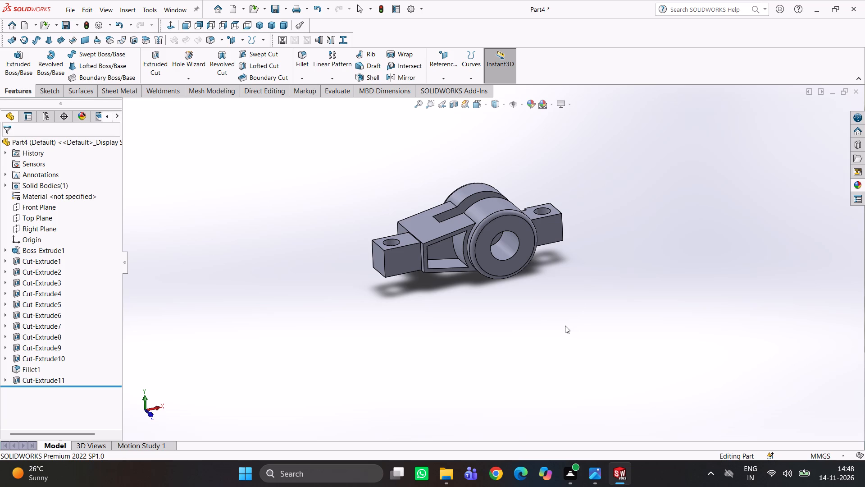
Create a new part document.
key("ctrl+n")
left_click(370, 353)
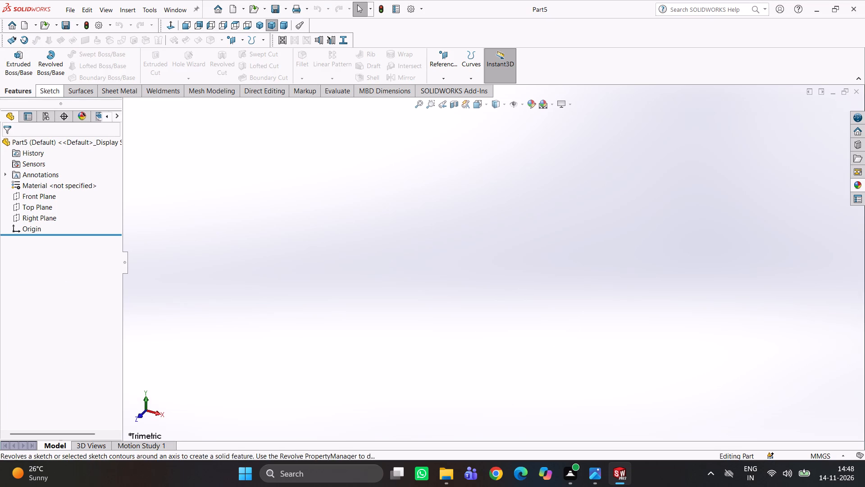
Sketch on the Front Plane a vertical line up from the origin and a horizontal line about 82 mm long from its upper end.
left_click(47, 91)
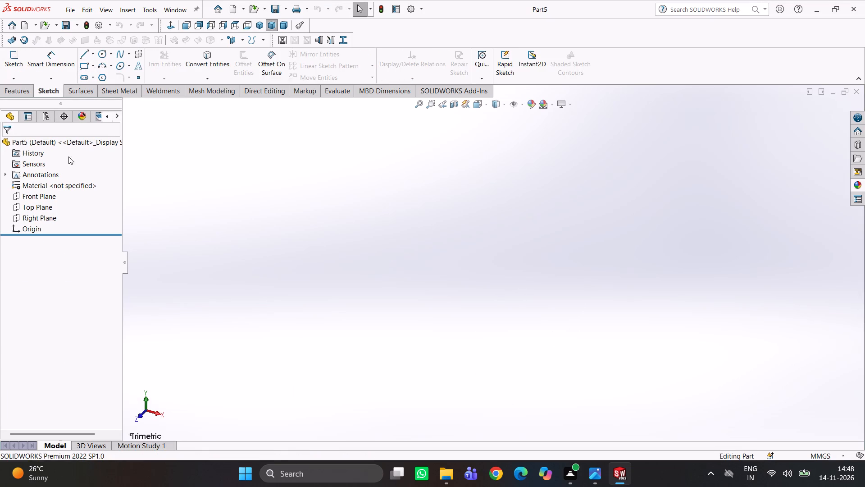
left_click(41, 200)
left_click(51, 186)
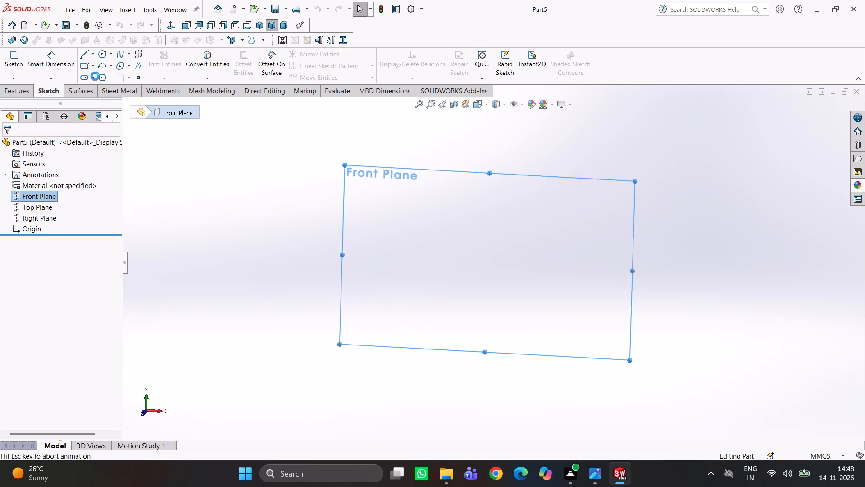
left_click(83, 55)
left_click(495, 263)
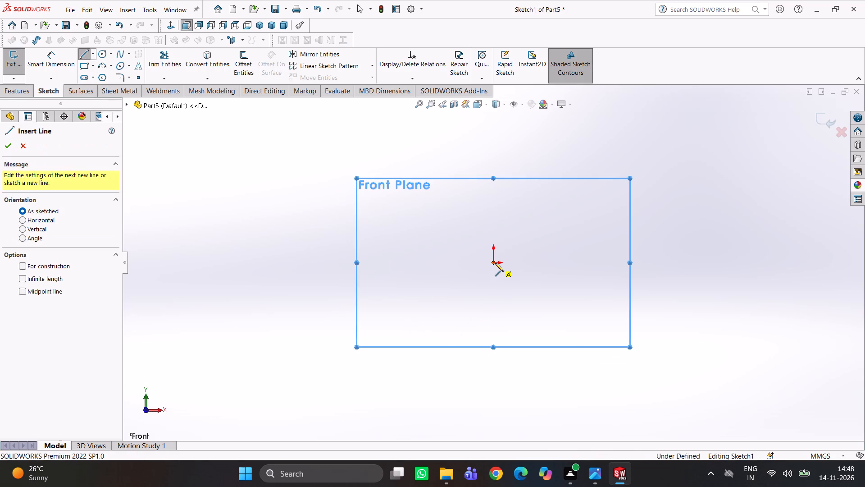
left_click(493, 196)
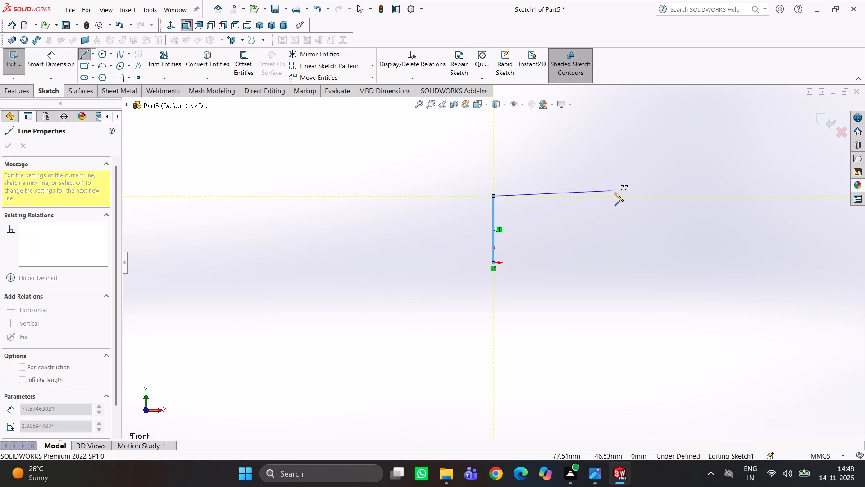
left_click_drag(619, 198, 624, 200)
Dimension the horizontal line to 5 mm.
right_click_drag(688, 303, 685, 196)
left_click(594, 194)
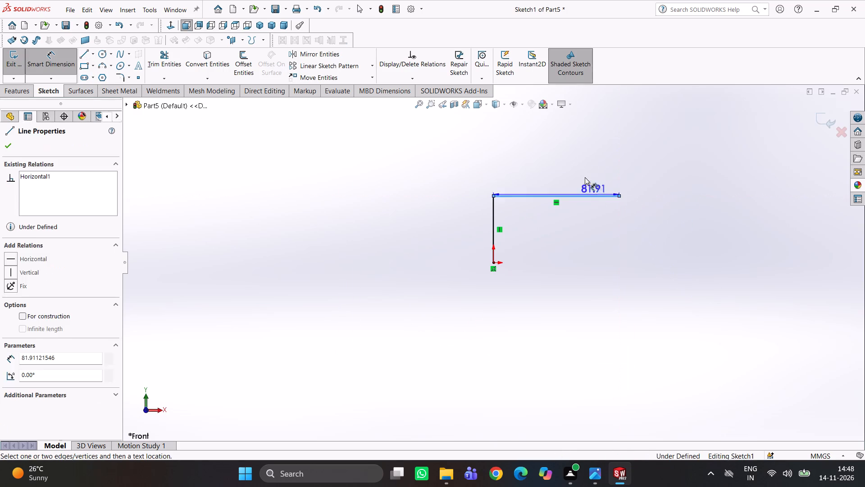
left_click(579, 167)
key("5")
key("Return")
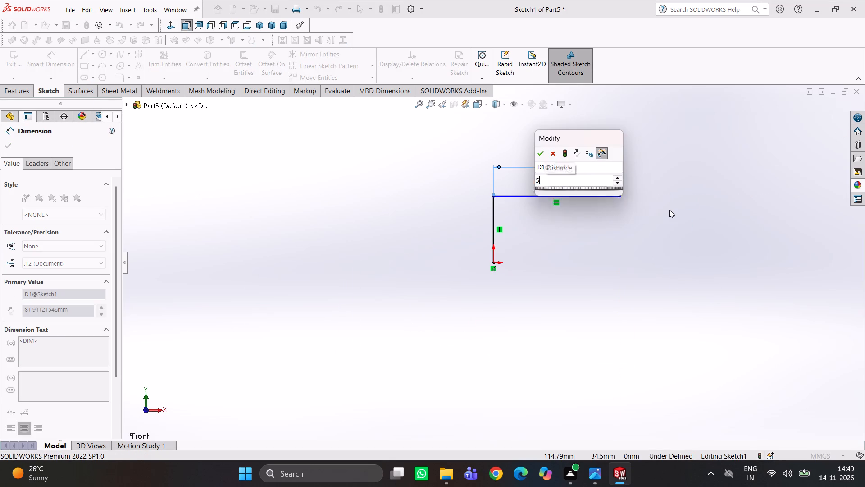
left_click(622, 286)
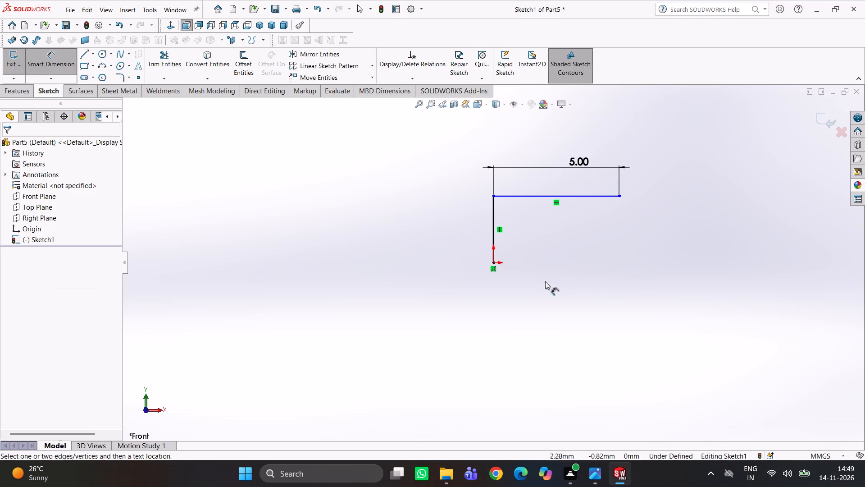
Dimension the vertical line's length, keeping its current size.
left_click_drag(492, 220, 482, 220)
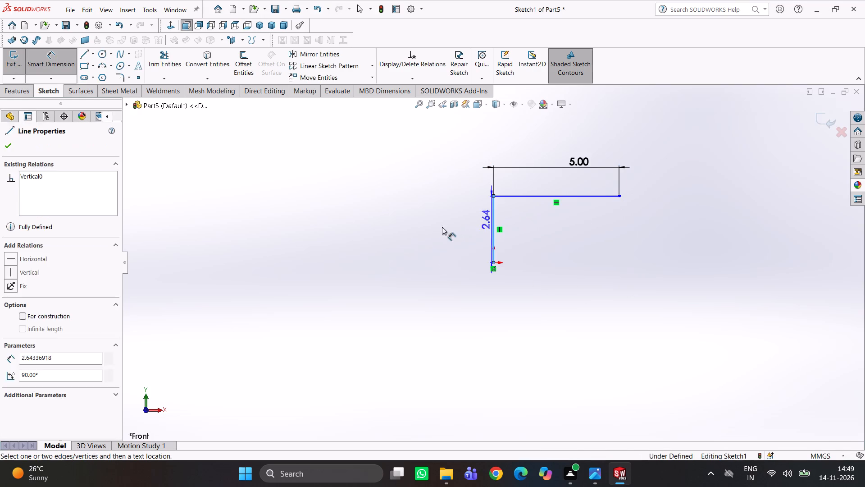
left_click(439, 227)
key("Return")
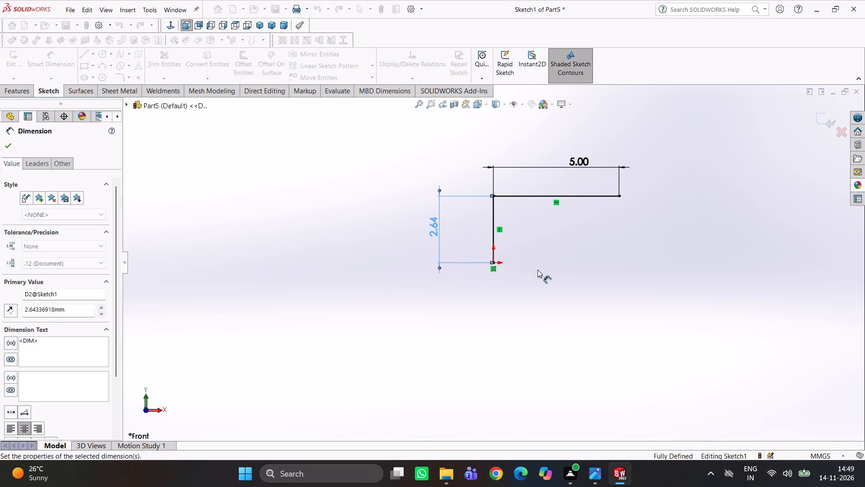
key("Escape")
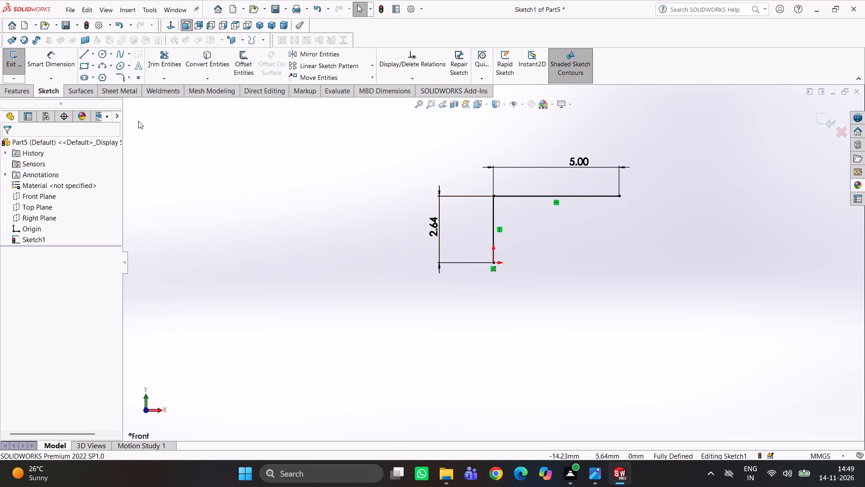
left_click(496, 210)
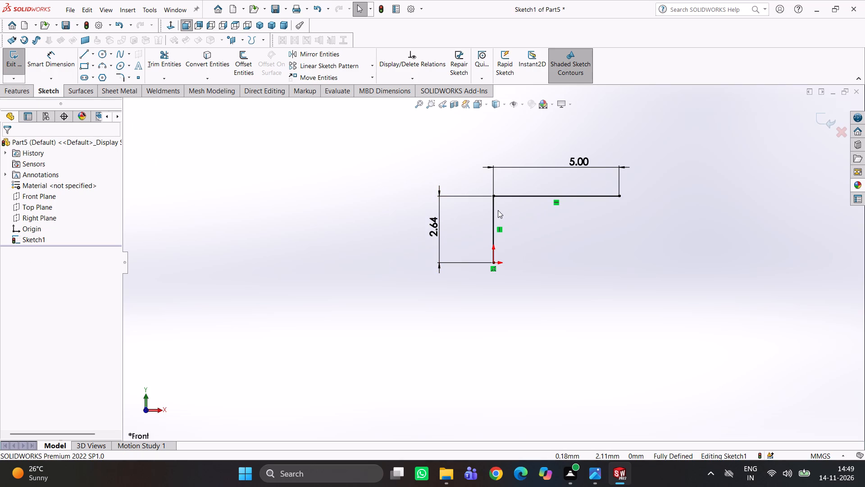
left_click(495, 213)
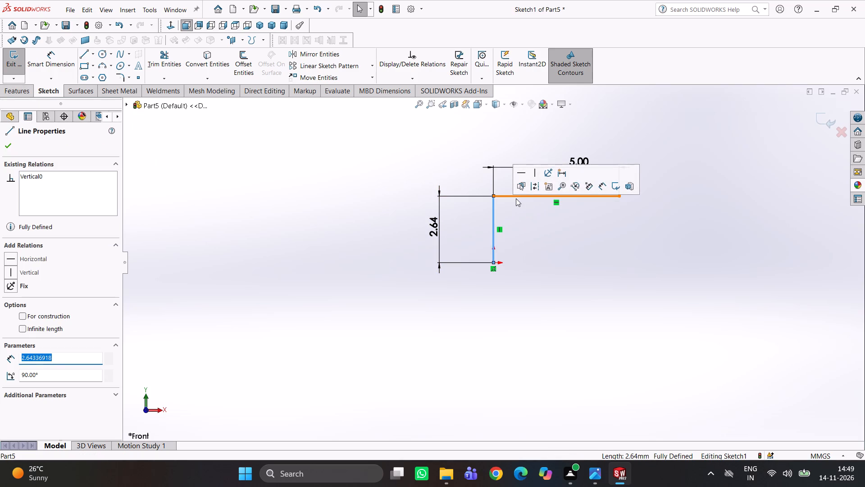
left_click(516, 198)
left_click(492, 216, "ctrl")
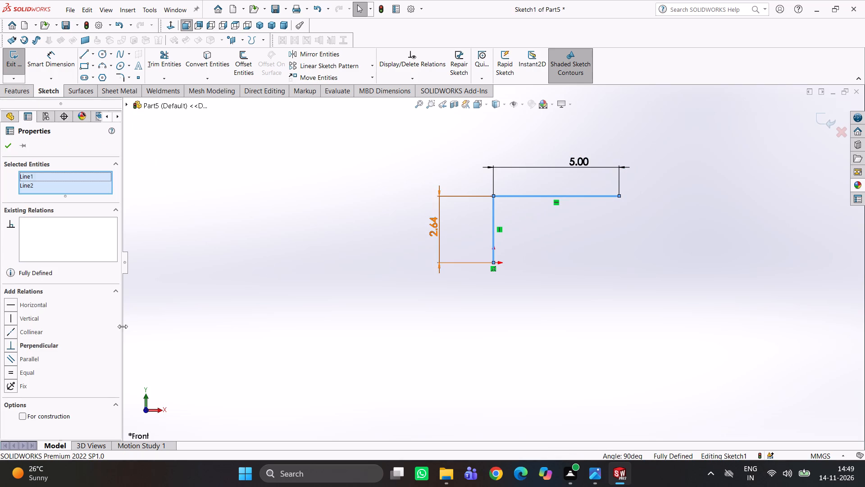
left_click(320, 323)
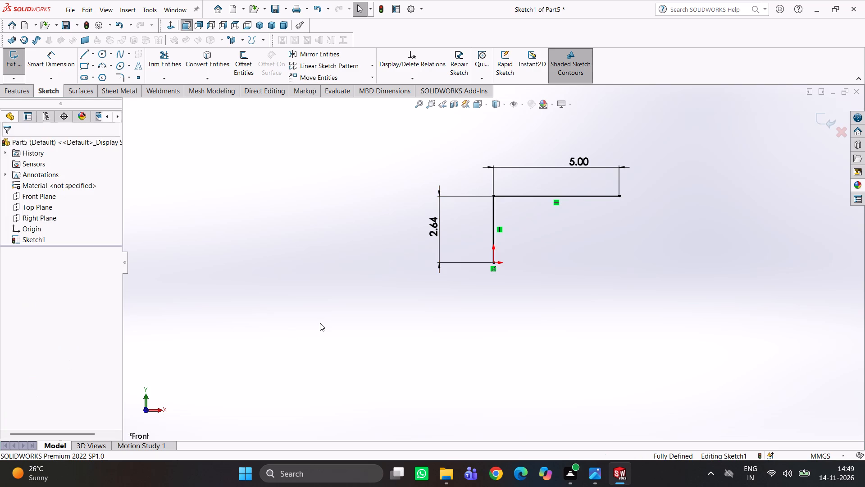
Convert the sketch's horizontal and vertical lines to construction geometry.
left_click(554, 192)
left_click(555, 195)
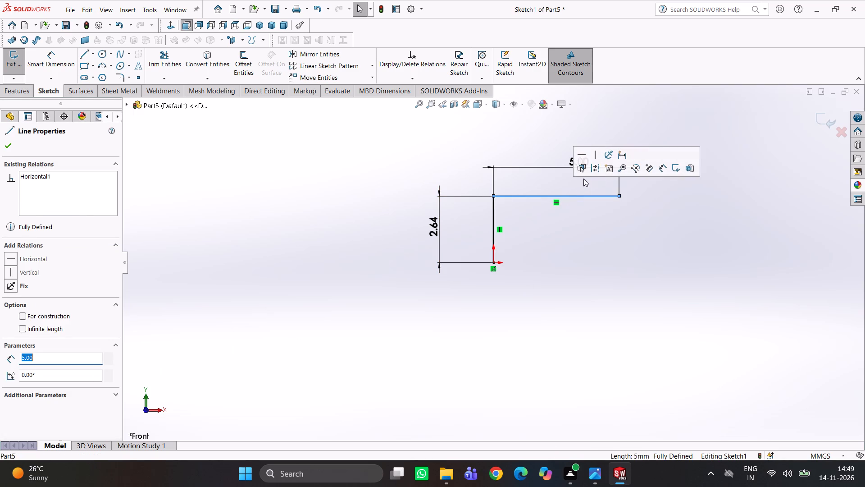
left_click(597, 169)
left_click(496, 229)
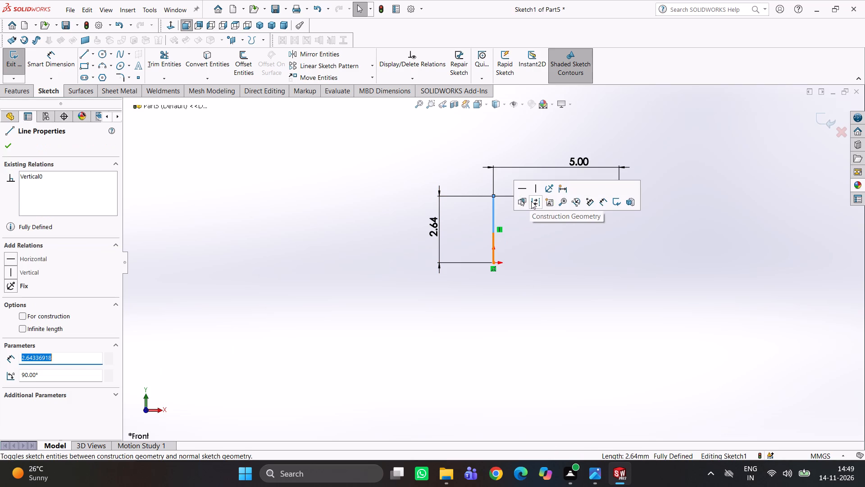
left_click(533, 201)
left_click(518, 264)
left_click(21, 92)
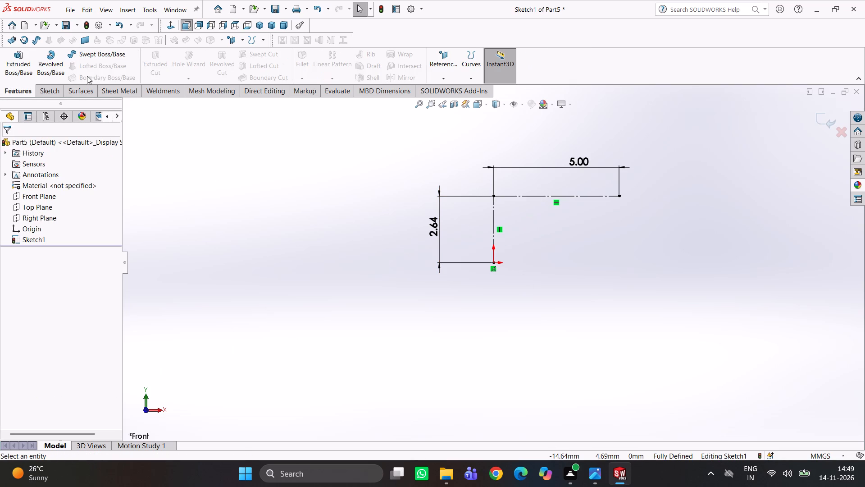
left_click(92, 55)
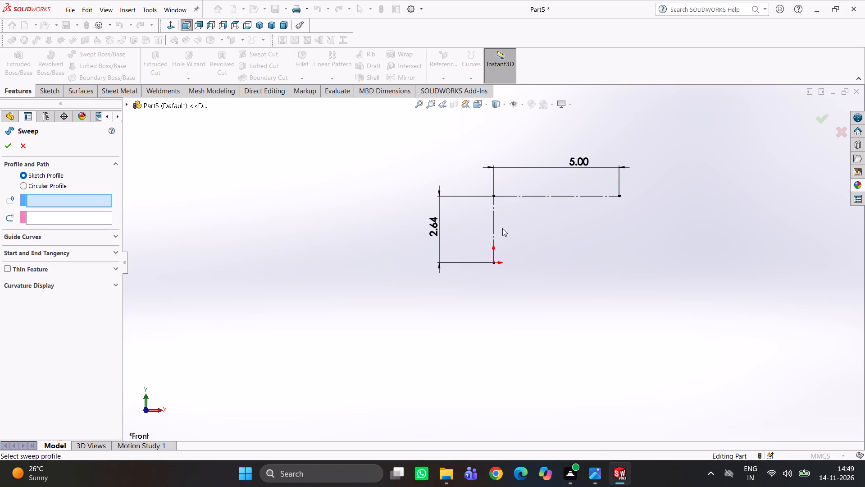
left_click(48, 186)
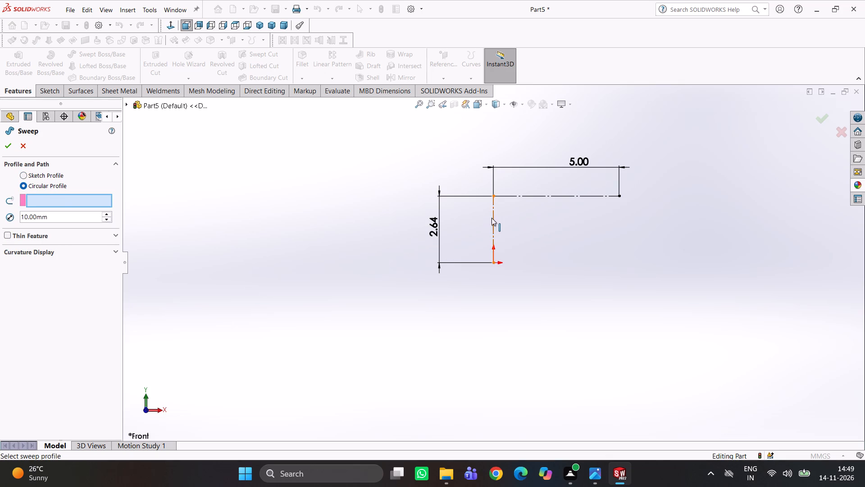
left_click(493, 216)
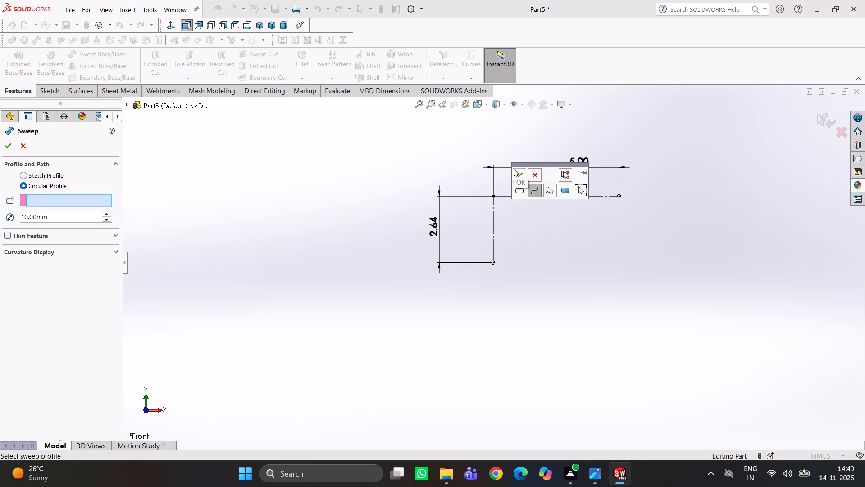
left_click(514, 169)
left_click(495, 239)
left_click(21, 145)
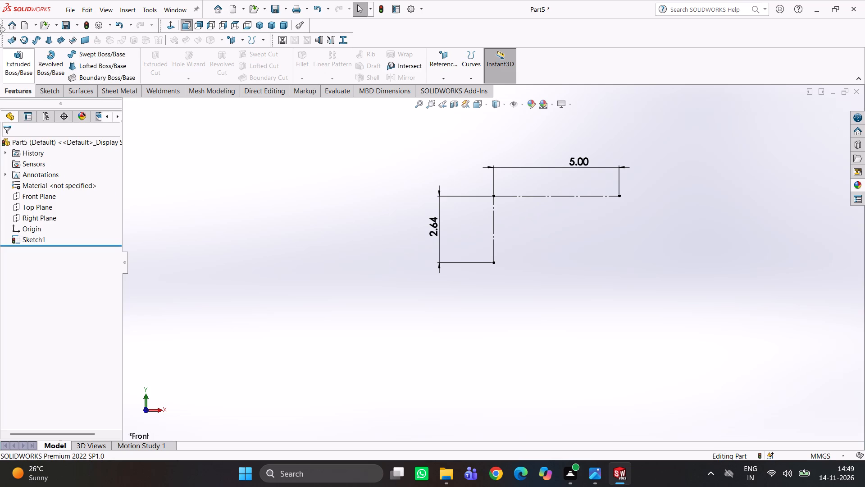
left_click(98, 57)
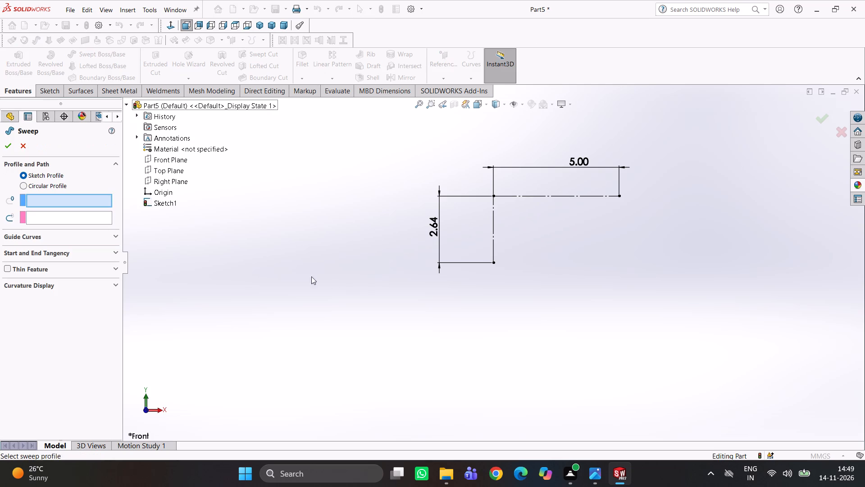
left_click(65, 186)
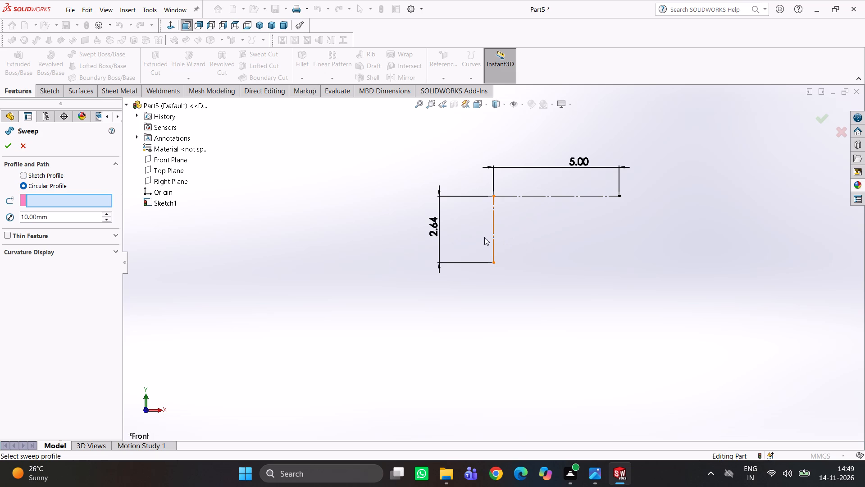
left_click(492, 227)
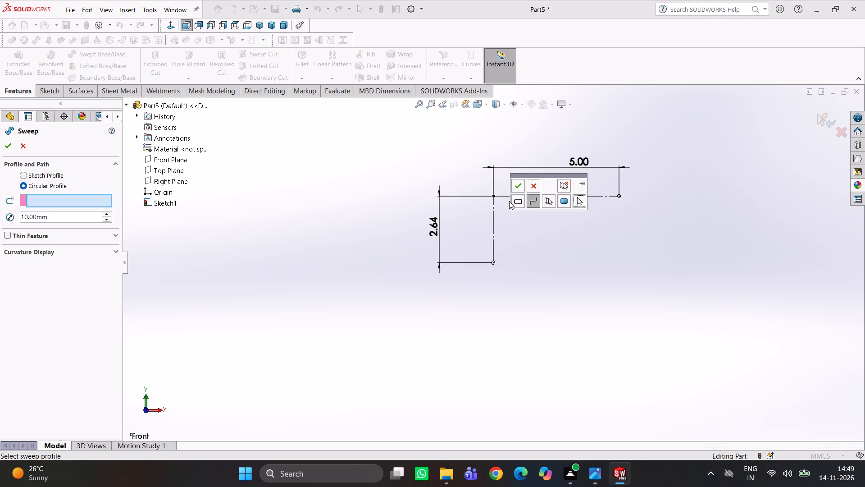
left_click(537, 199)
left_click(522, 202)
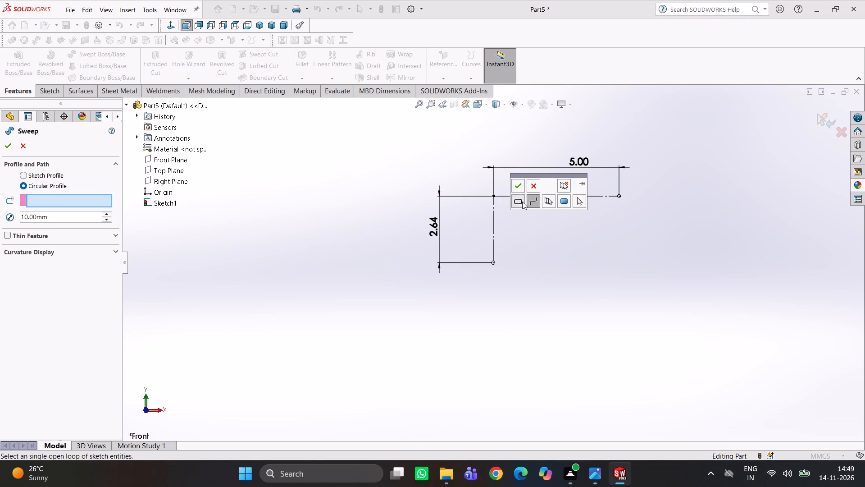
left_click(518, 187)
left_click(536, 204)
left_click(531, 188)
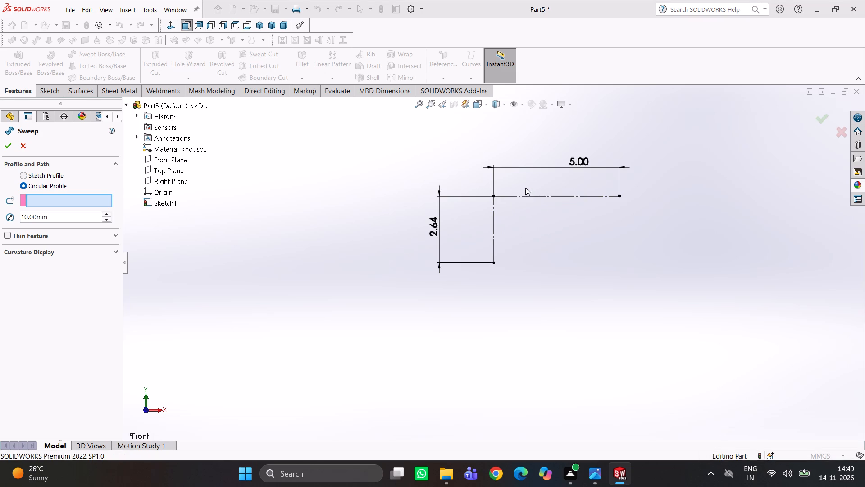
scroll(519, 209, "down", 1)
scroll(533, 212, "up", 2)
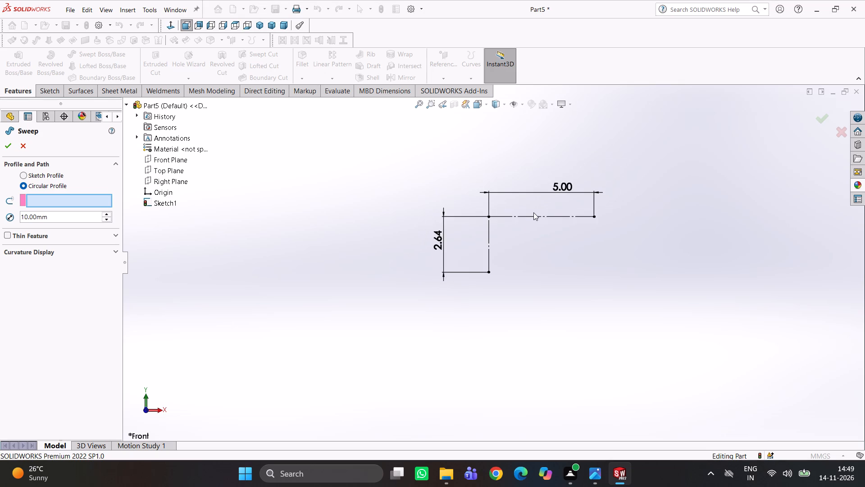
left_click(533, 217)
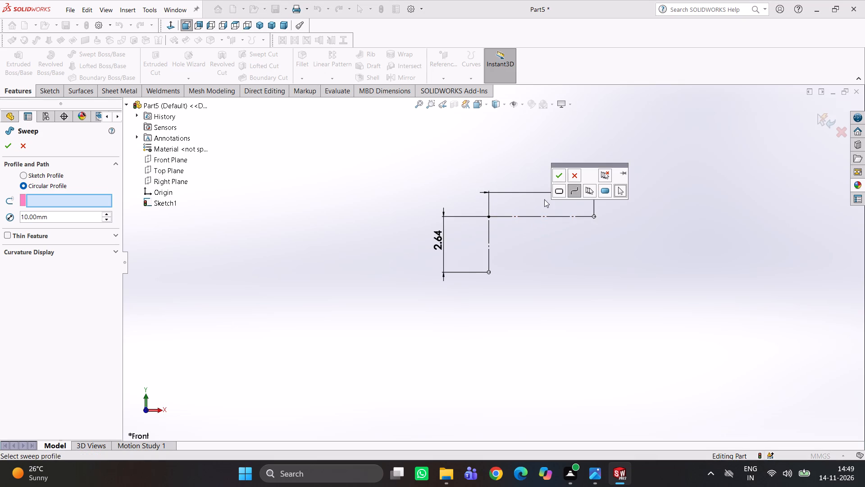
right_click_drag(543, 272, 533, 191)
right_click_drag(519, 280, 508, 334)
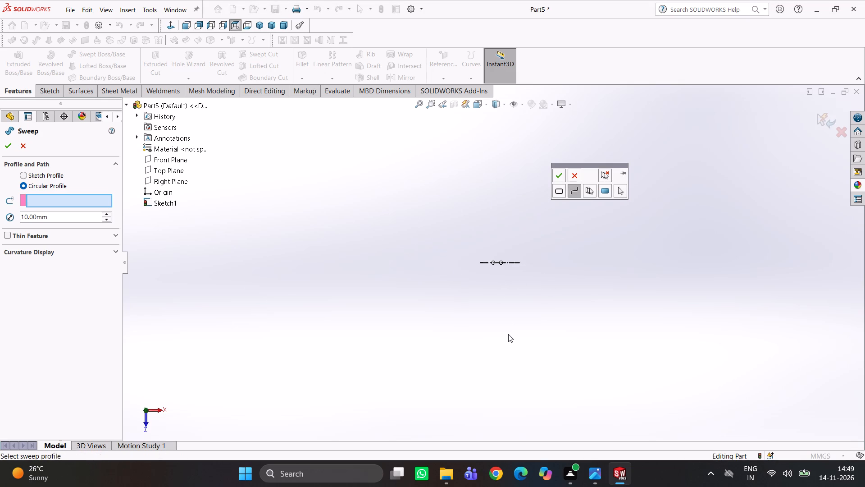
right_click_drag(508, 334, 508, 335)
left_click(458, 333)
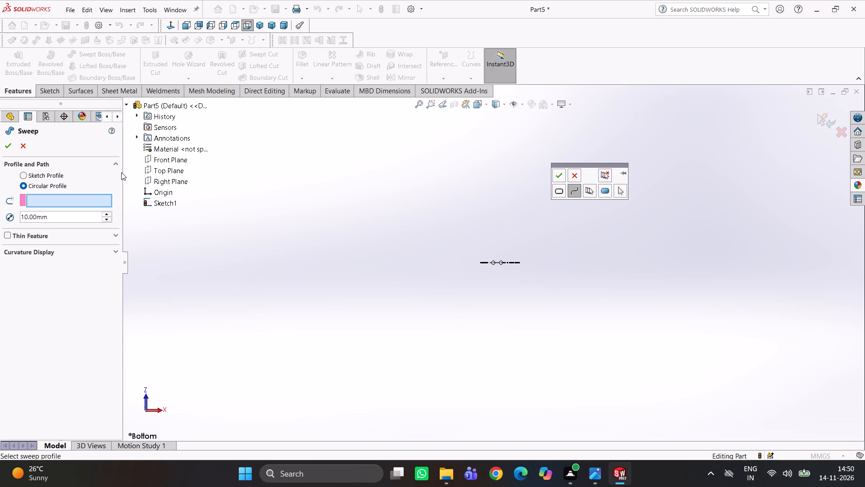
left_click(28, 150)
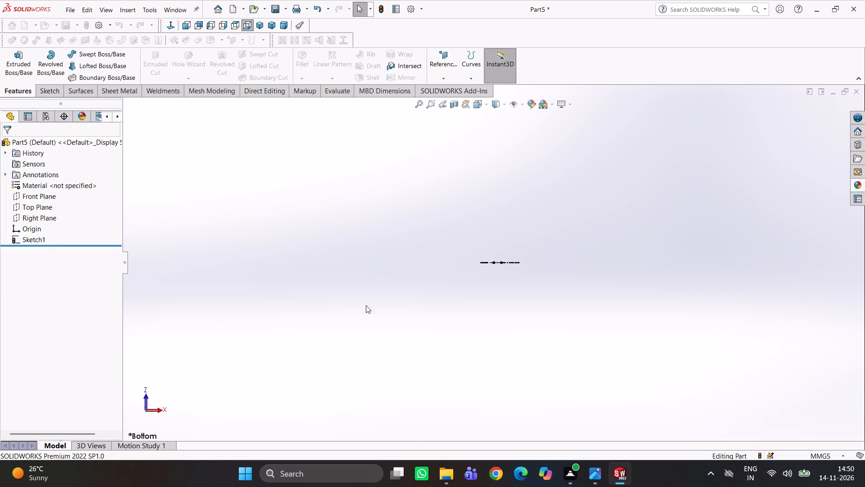
Edit the L-shaped sketch, change both construction lines back to regular solid lines, and exit the sketch.
left_click(45, 240)
left_click(53, 217)
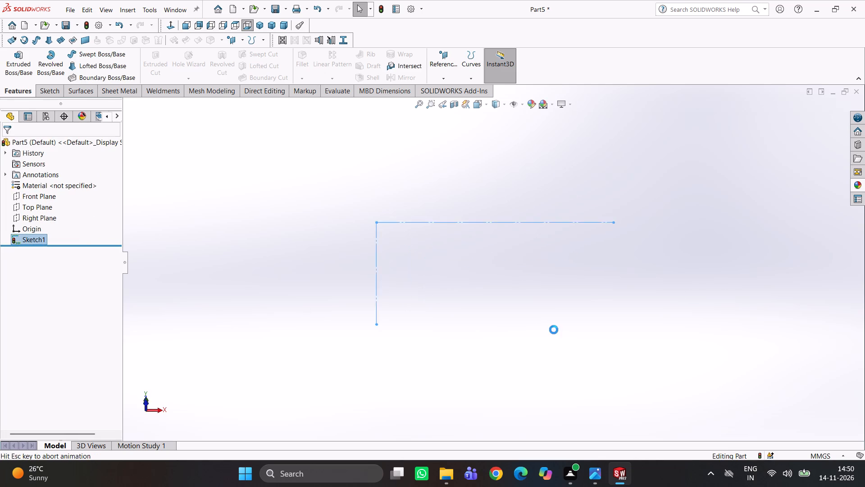
left_click(510, 286)
left_click(372, 162)
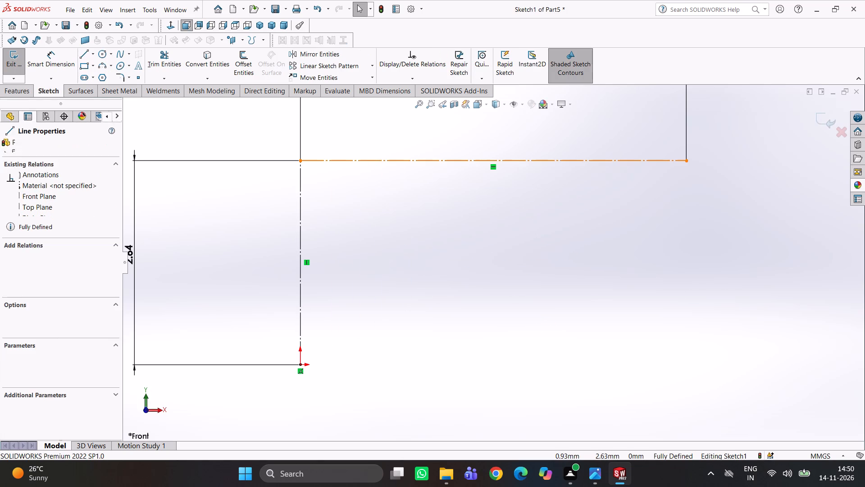
left_click(300, 212, "ctrl")
left_click(393, 235)
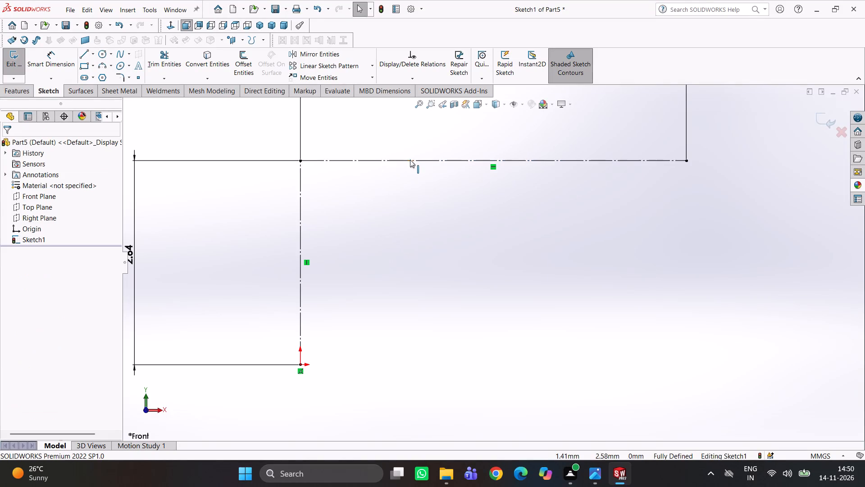
left_click(410, 159)
left_click(454, 133)
left_click(429, 248)
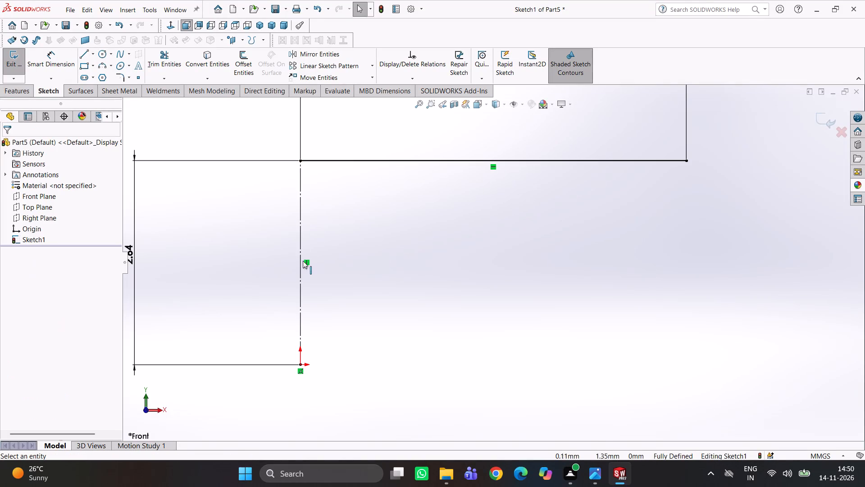
left_click(303, 242)
left_click(301, 233)
left_click(337, 210)
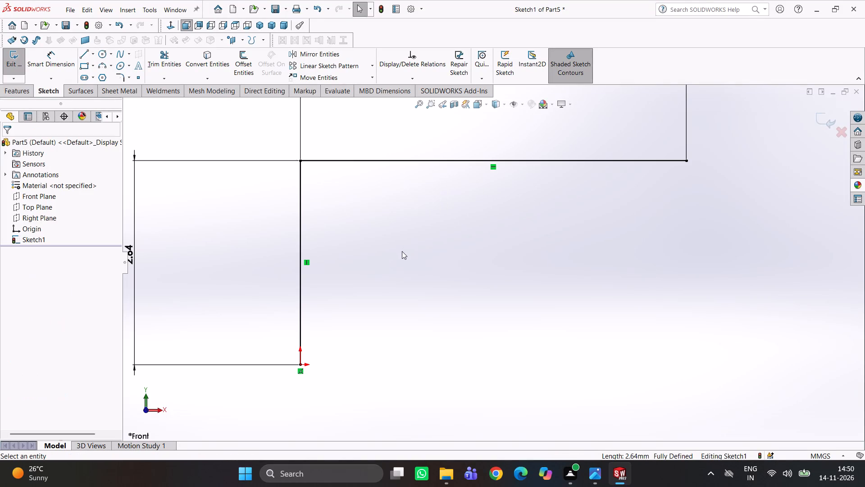
left_click(405, 257)
scroll(416, 237, "up", 4)
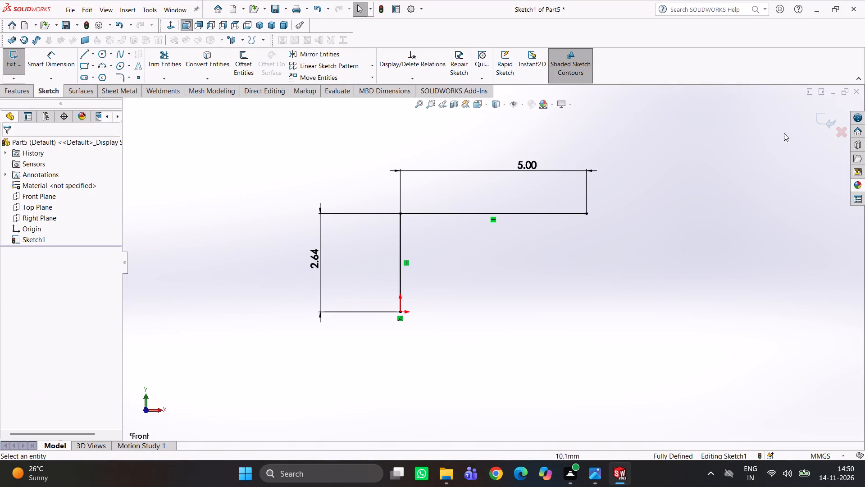
left_click(820, 120)
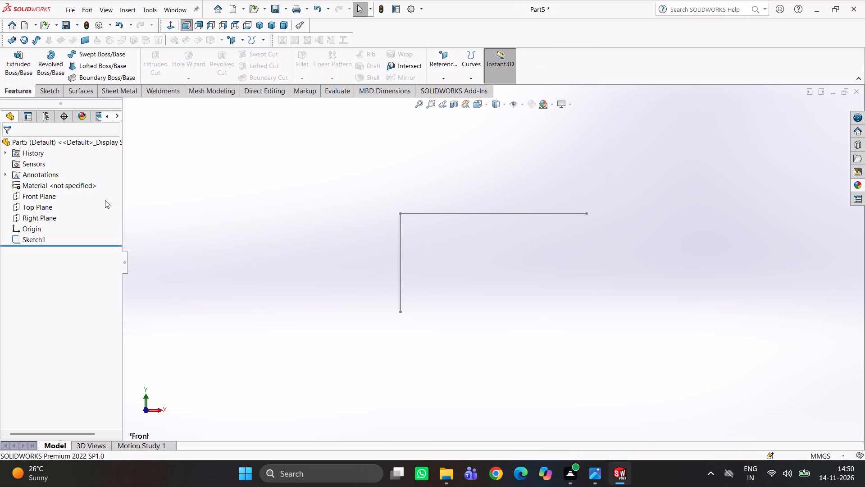
Sweep a circular profile of 1 mm diameter along the L-shaped sketch to create a solid bar.
left_click(91, 54)
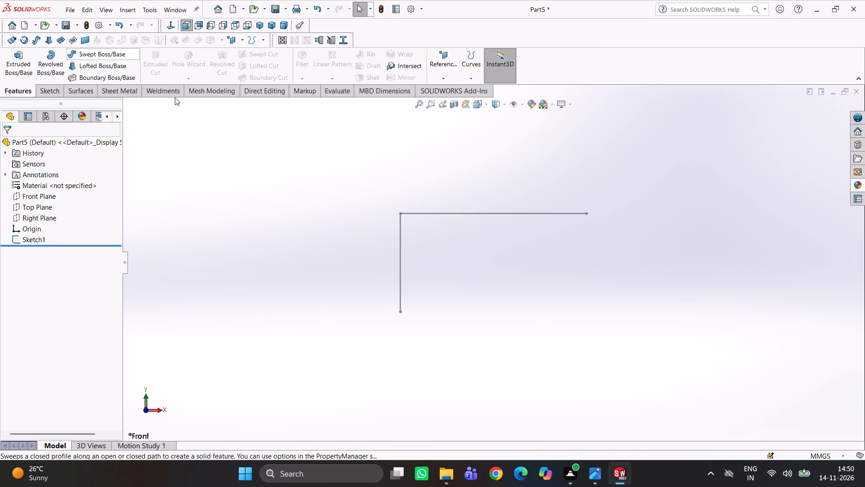
left_click(47, 182)
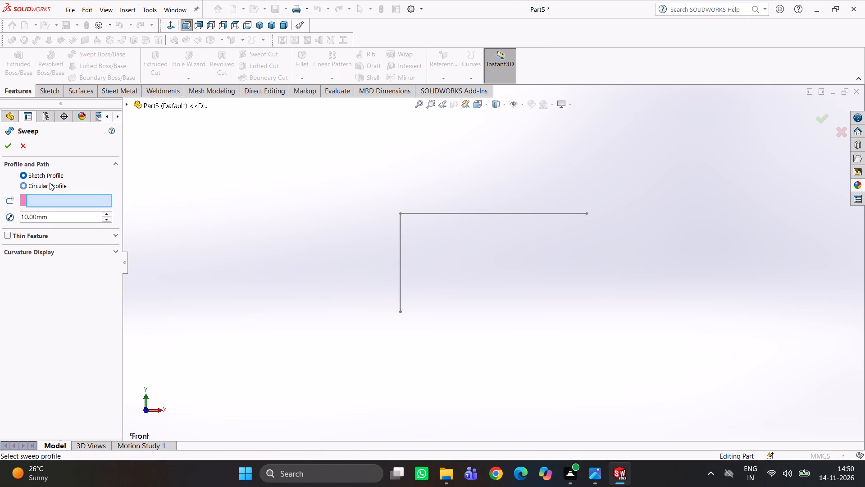
left_click(401, 251)
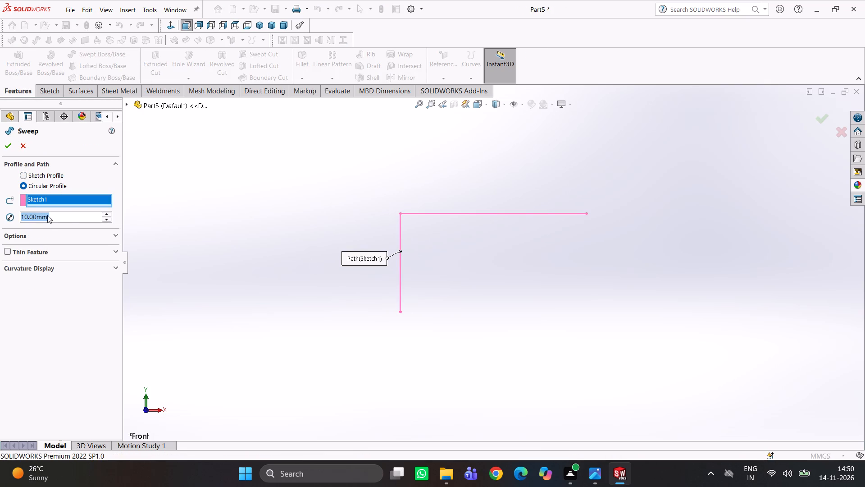
left_click_drag(69, 217, 0, 219)
key("1")
key("Return")
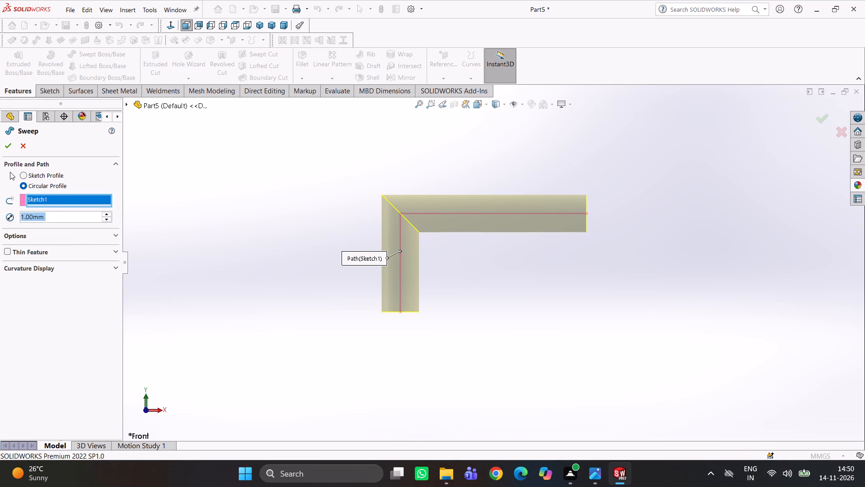
left_click(5, 148)
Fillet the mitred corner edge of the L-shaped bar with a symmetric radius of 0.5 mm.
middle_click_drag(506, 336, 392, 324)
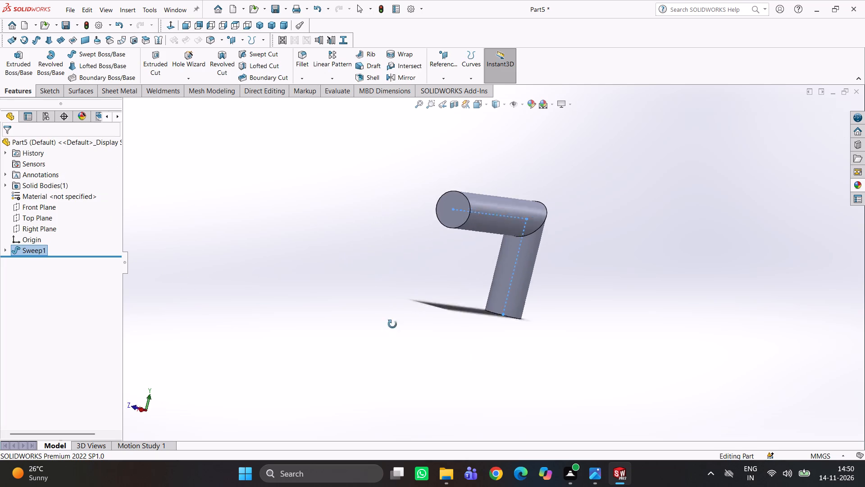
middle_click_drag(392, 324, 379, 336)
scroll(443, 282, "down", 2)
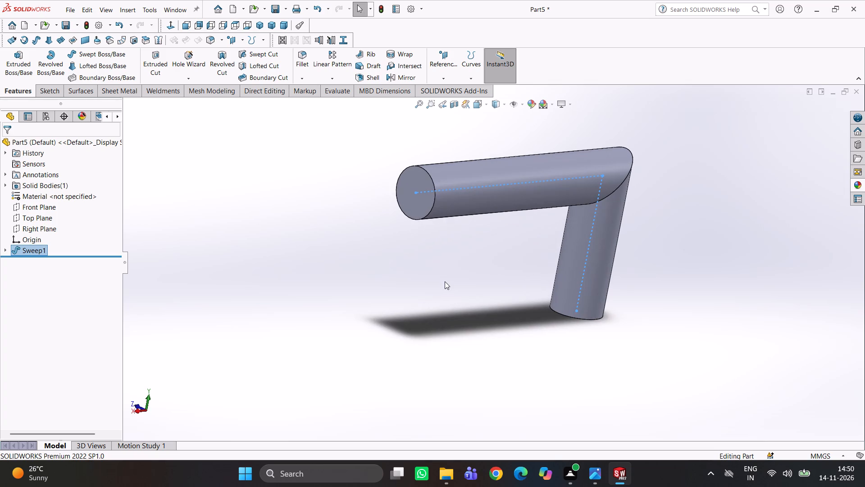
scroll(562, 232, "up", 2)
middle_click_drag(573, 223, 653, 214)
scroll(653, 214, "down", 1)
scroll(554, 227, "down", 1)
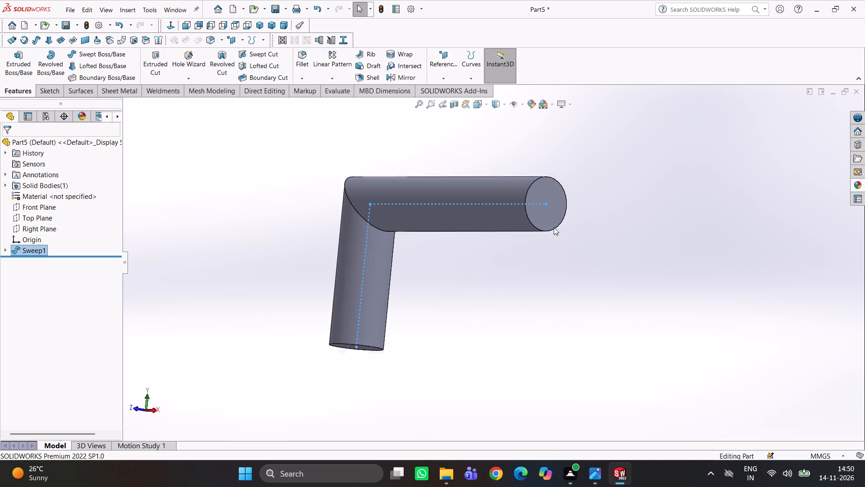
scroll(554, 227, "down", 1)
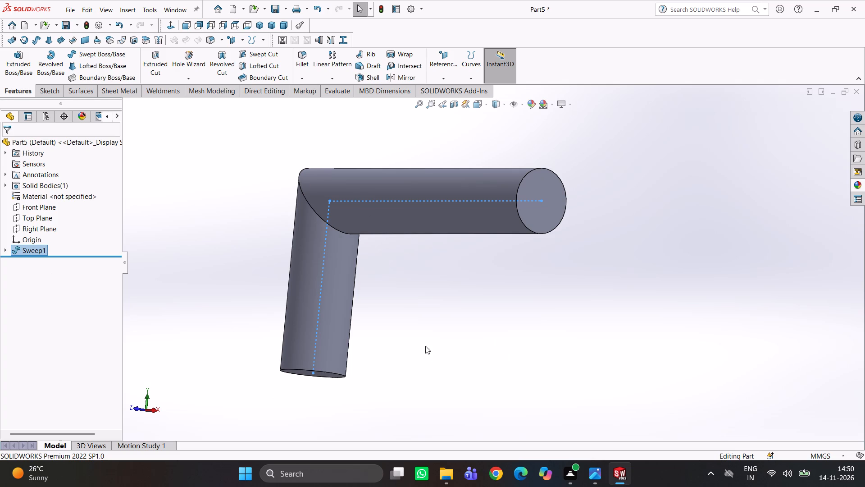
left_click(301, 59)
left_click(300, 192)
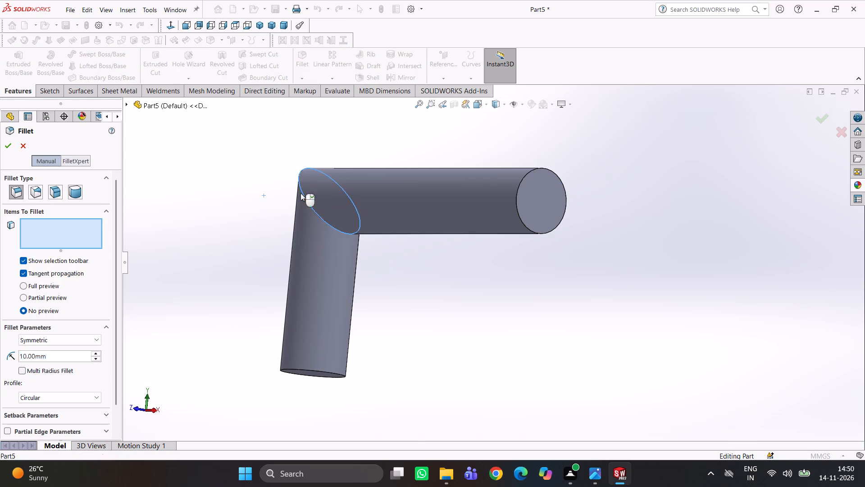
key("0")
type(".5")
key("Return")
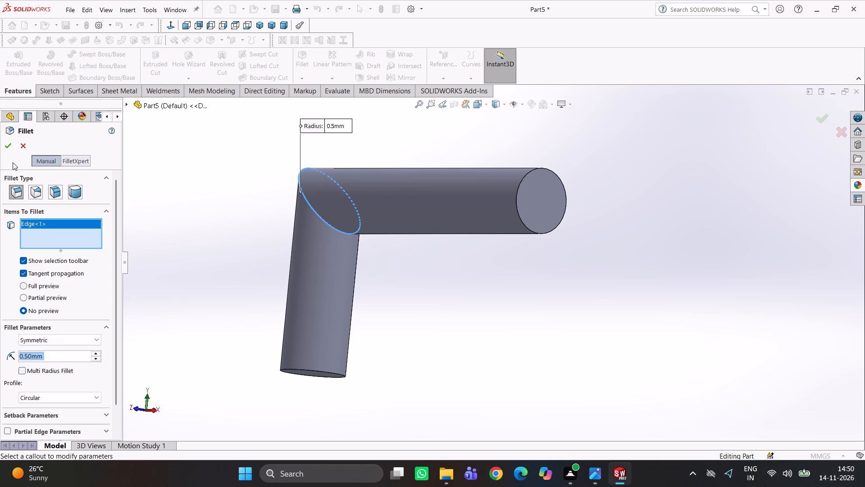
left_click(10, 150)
Examine the rounded corner of the L-shaped bar from several angles, both outside and inside the bend.
middle_click_drag(313, 318, 348, 340)
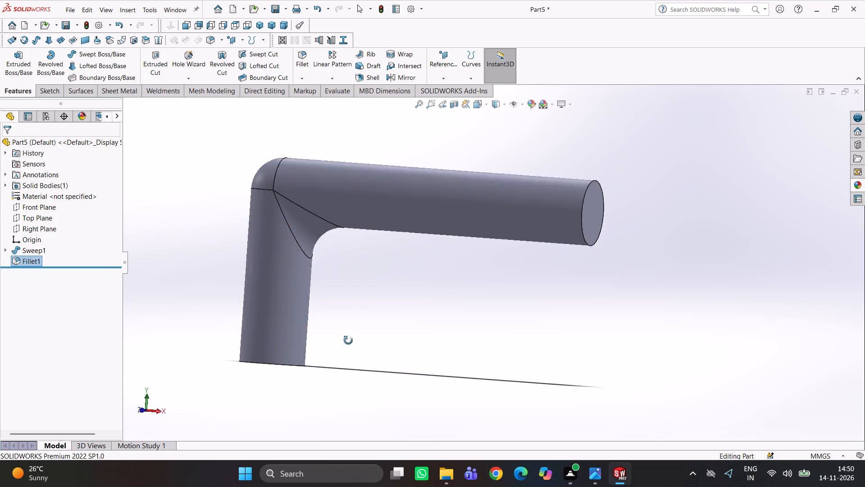
middle_click_drag(348, 340, 382, 377)
scroll(352, 285, "down", 1)
middle_click_drag(364, 282, 284, 185)
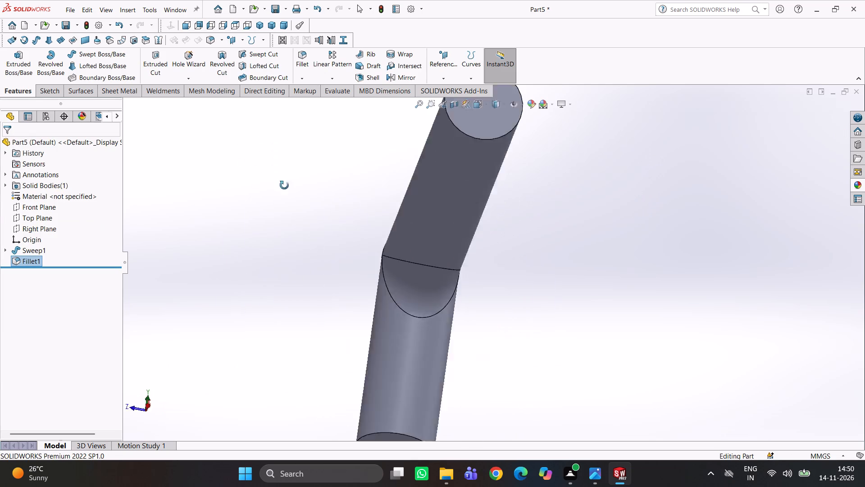
middle_click_drag(284, 185, 359, 240)
scroll(310, 254, "down", 3)
middle_click_drag(316, 247, 315, 200)
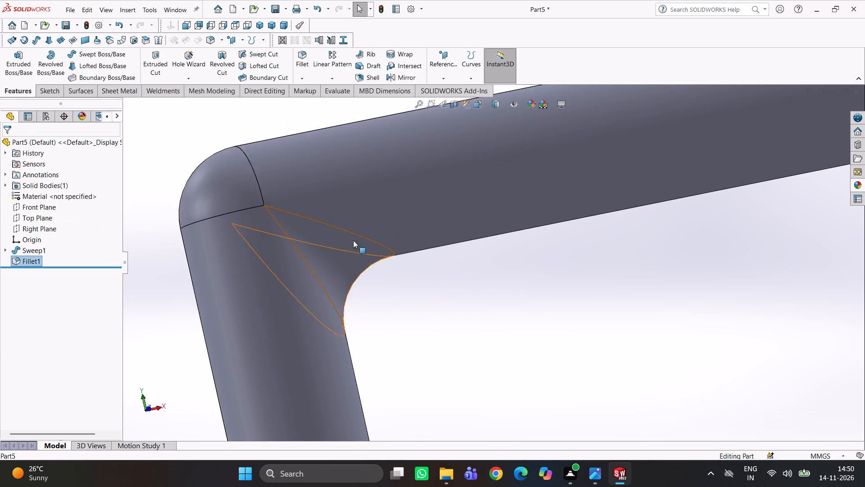
scroll(369, 256, "up", 7)
scroll(421, 282, "up", 3)
middle_click_drag(443, 287, 445, 296)
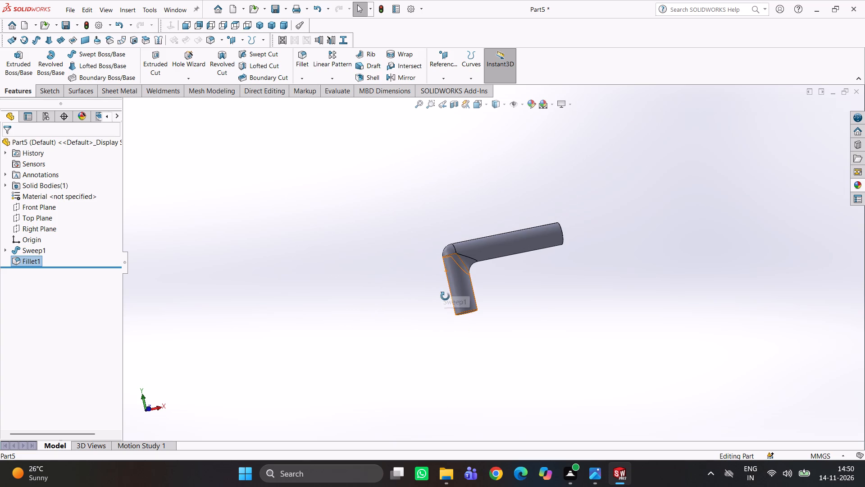
middle_click_drag(445, 296, 462, 298)
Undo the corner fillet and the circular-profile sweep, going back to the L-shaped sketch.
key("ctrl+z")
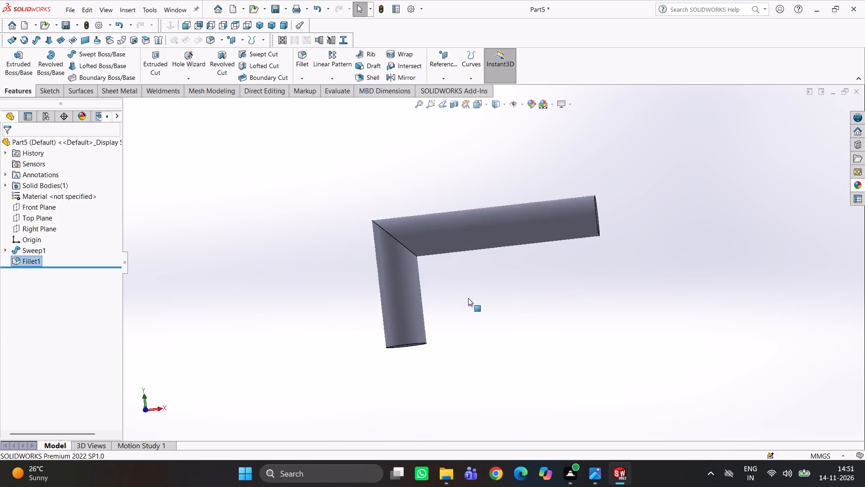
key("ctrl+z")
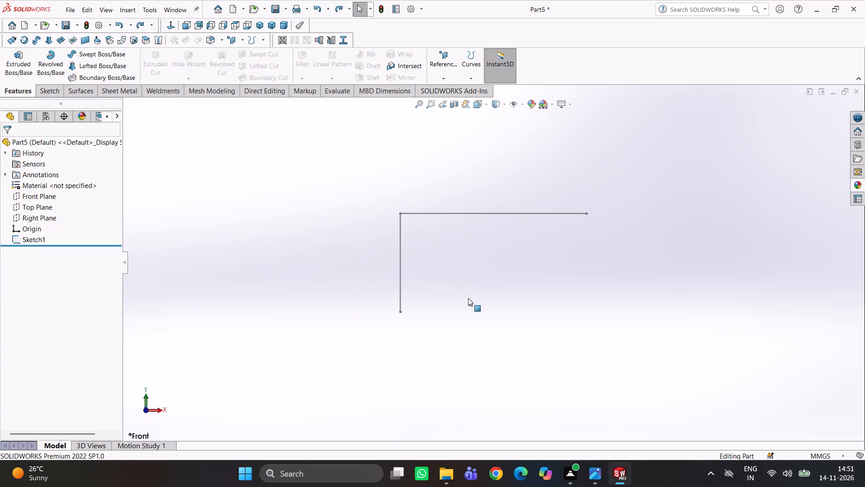
Close the Part5 document without saving its changes.
left_click(609, 436)
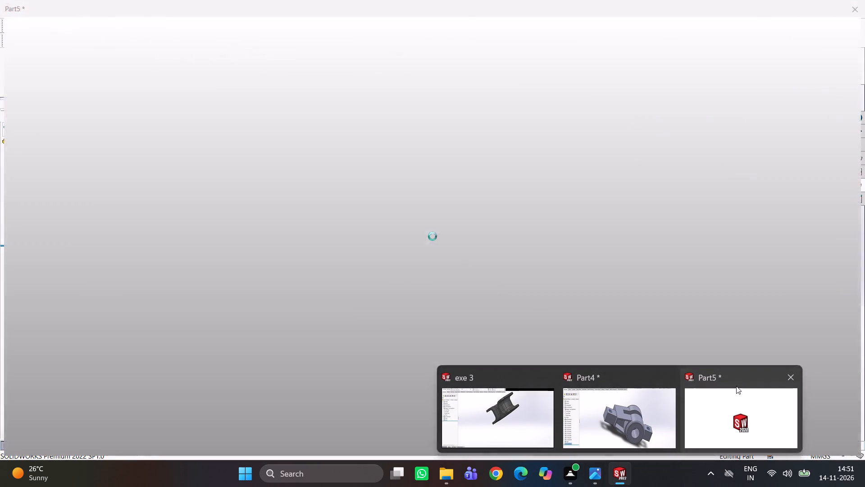
left_click(786, 373)
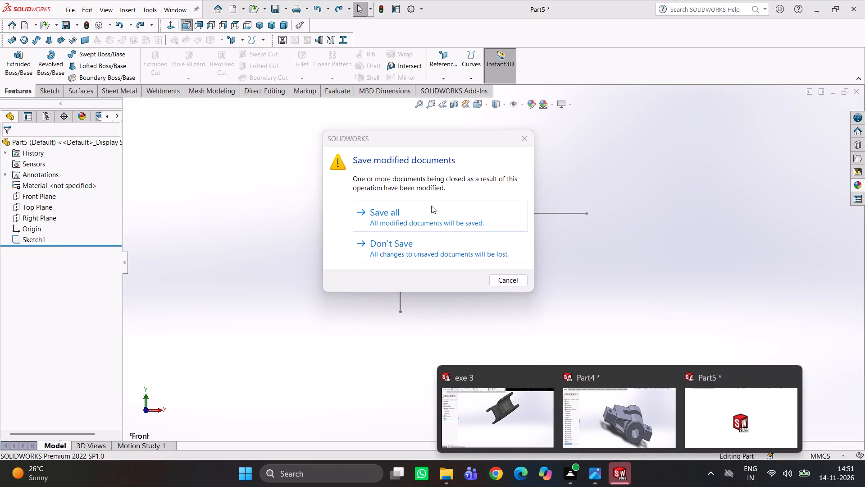
left_click(436, 243)
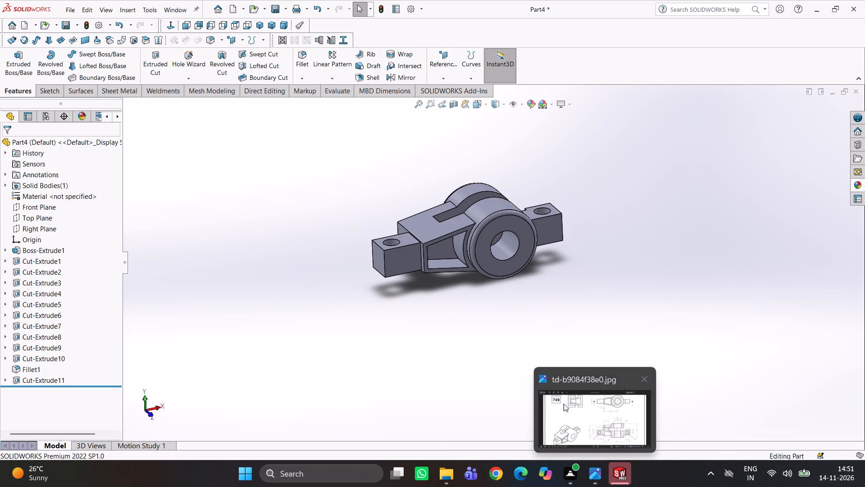
Apply the standard bright yellow colour as the appearance of the whole Part4 model.
left_click(497, 358)
scroll(462, 345, "up", 1)
left_click(478, 339)
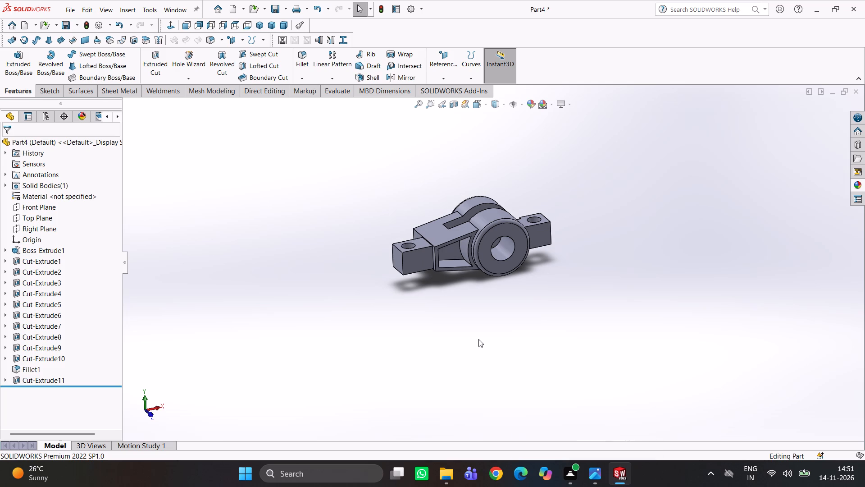
left_click(532, 103)
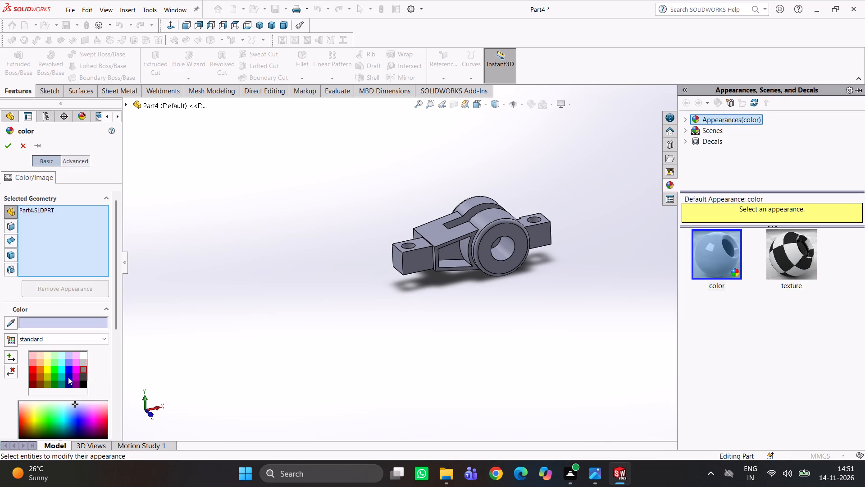
left_click(45, 371)
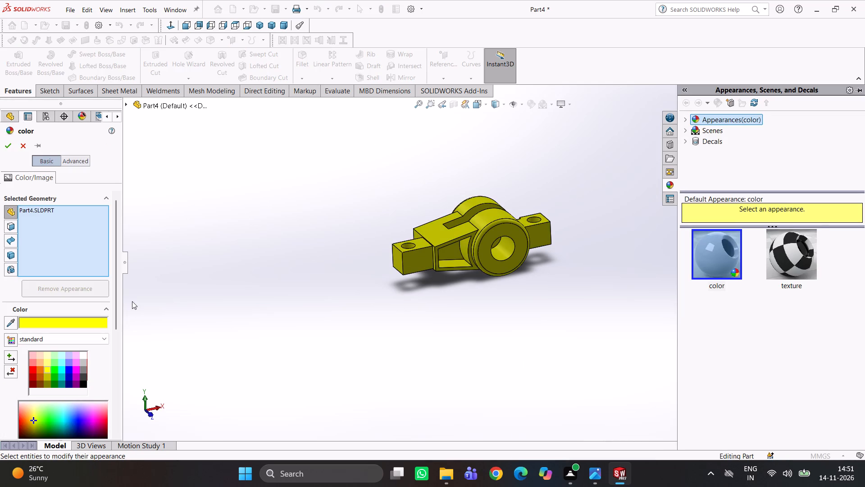
left_click(7, 139)
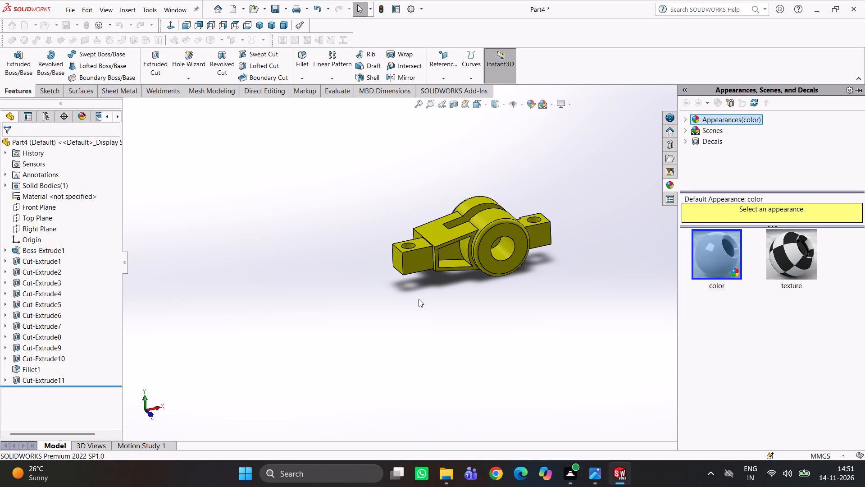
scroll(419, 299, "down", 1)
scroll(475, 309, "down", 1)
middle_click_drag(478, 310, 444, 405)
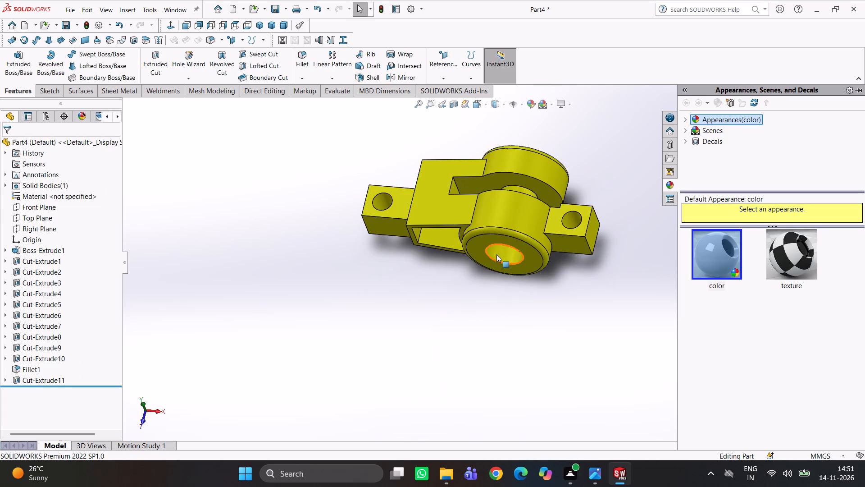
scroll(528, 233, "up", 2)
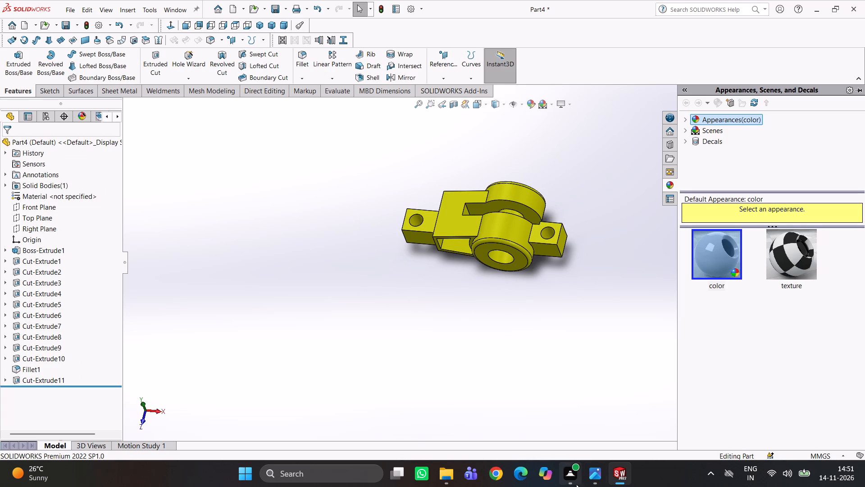
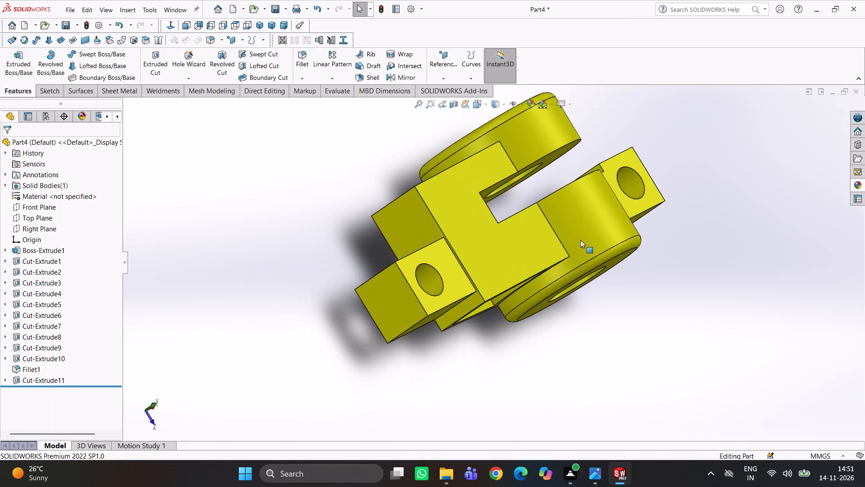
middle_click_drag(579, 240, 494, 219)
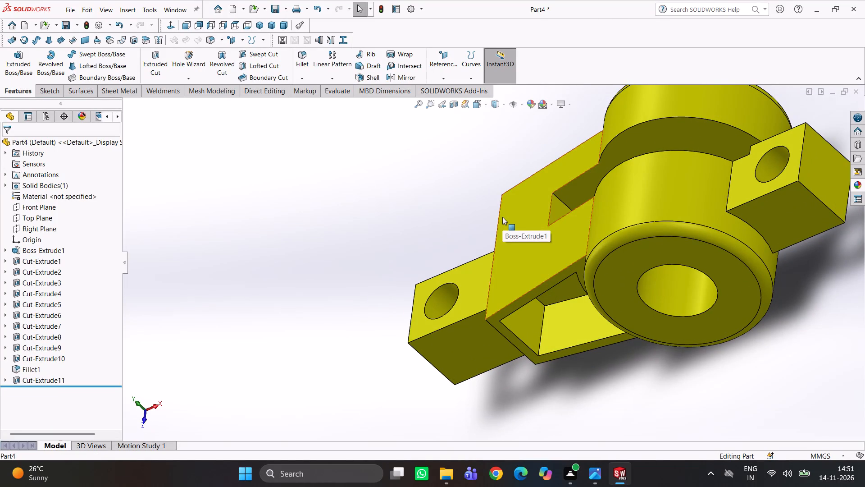
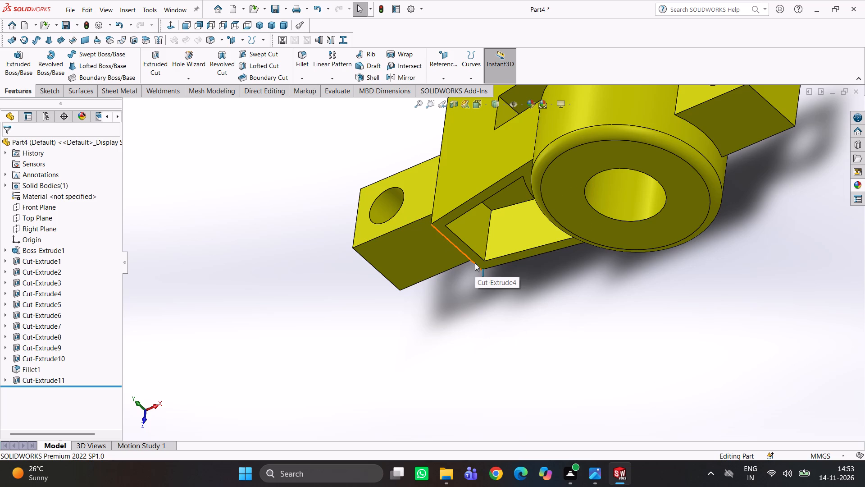
Examine the completed part from several sides, covering the round bosses, central bore, slot, side pocket and both end lugs.
scroll(637, 251, "up", 3)
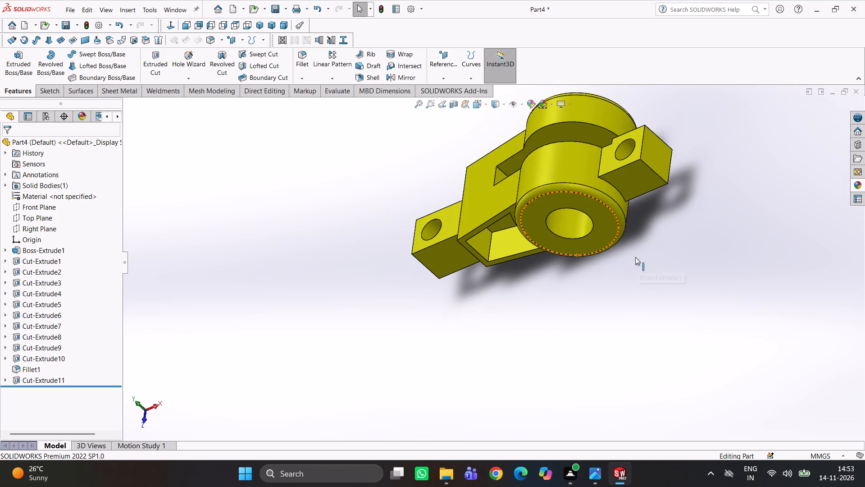
middle_click_drag(635, 257, 668, 184)
scroll(583, 168, "up", 2)
scroll(578, 168, "down", 4)
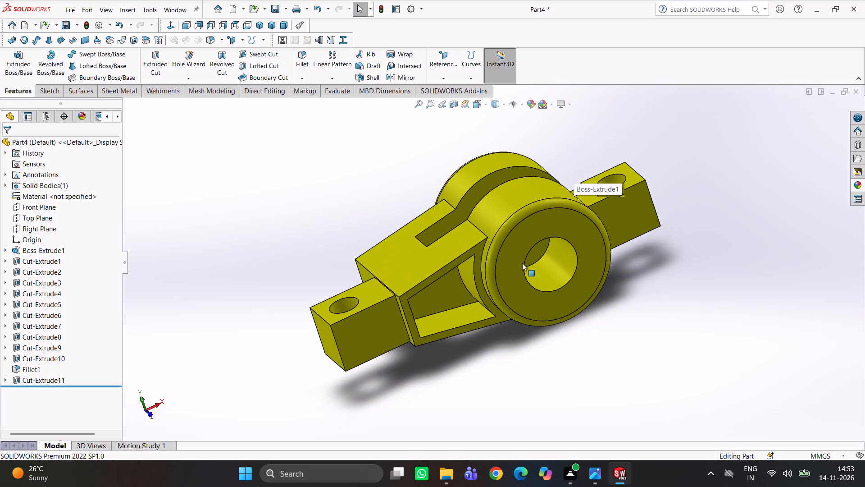
middle_click_drag(522, 263, 507, 163)
scroll(522, 229, "down", 3)
middle_click_drag(522, 252, 521, 317)
scroll(535, 232, "up", 2)
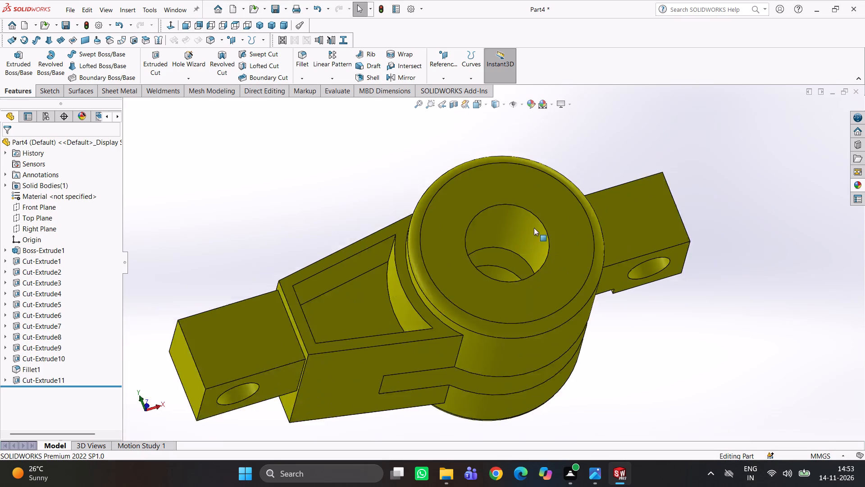
scroll(534, 228, "up", 1)
middle_click_drag(535, 236, 536, 316)
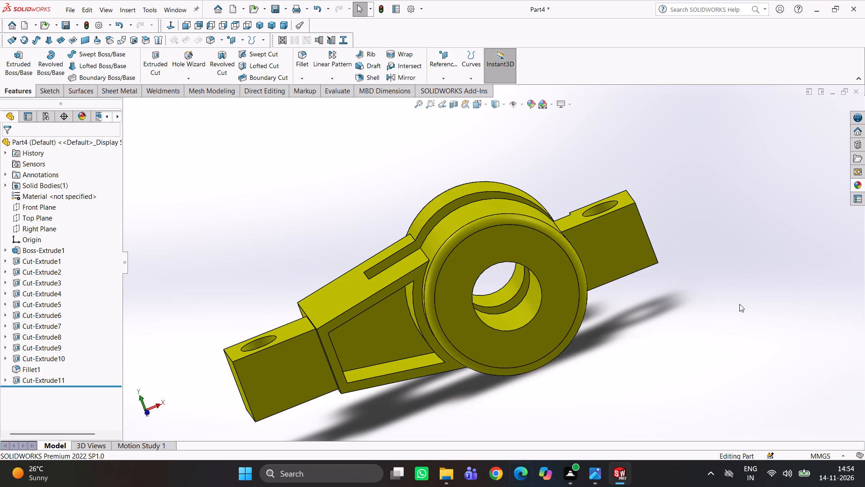
scroll(535, 292, "up", 3)
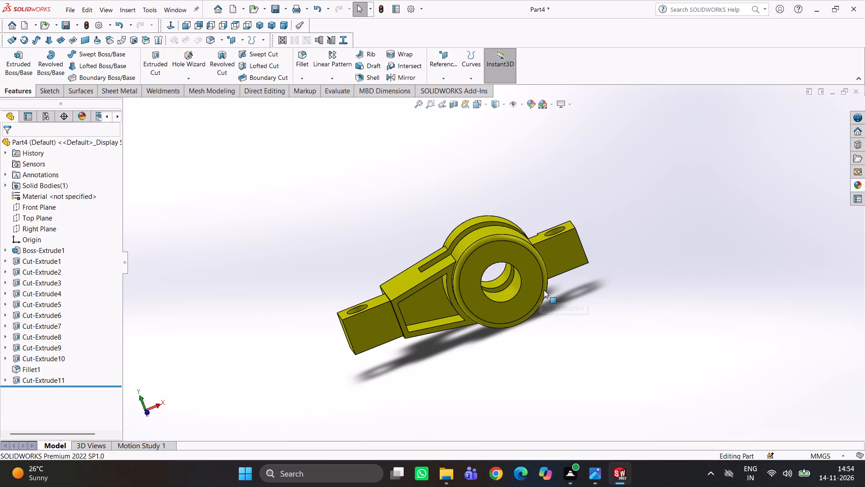
middle_click_drag(547, 312, 572, 235)
scroll(569, 312, "up", 2)
middle_click_drag(571, 310, 602, 322)
scroll(548, 281, "down", 2)
middle_click_drag(540, 285, 517, 309)
scroll(498, 296, "down", 1)
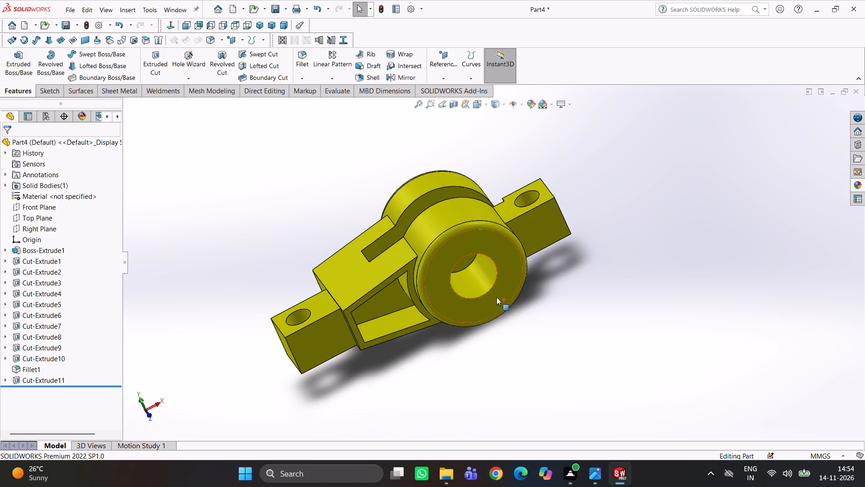
scroll(496, 297, "down", 1)
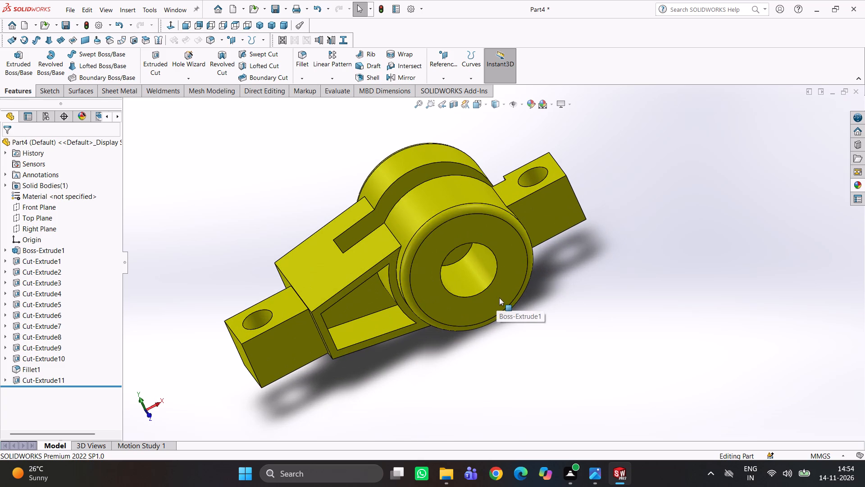
scroll(473, 302, "down", 2)
scroll(428, 266, "down", 1)
middle_click_drag(428, 266, 449, 239)
scroll(484, 262, "up", 2)
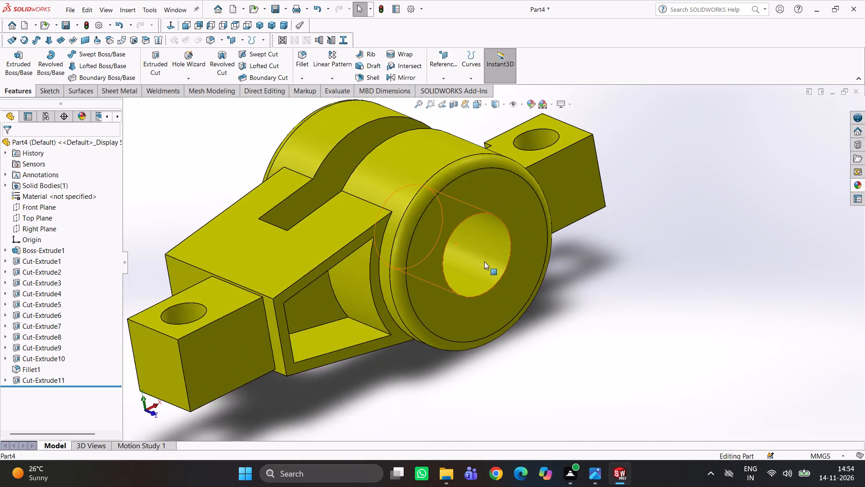
scroll(484, 262, "up", 1)
middle_click_drag(486, 262, 526, 185)
scroll(452, 205, "down", 3)
middle_click_drag(442, 237, 448, 314)
scroll(447, 314, "up", 2)
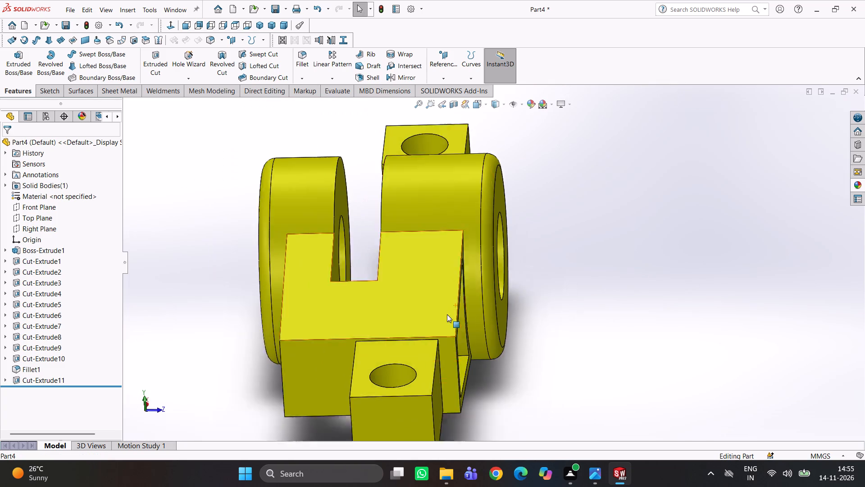
scroll(447, 314, "up", 1)
middle_click_drag(443, 344, 450, 355)
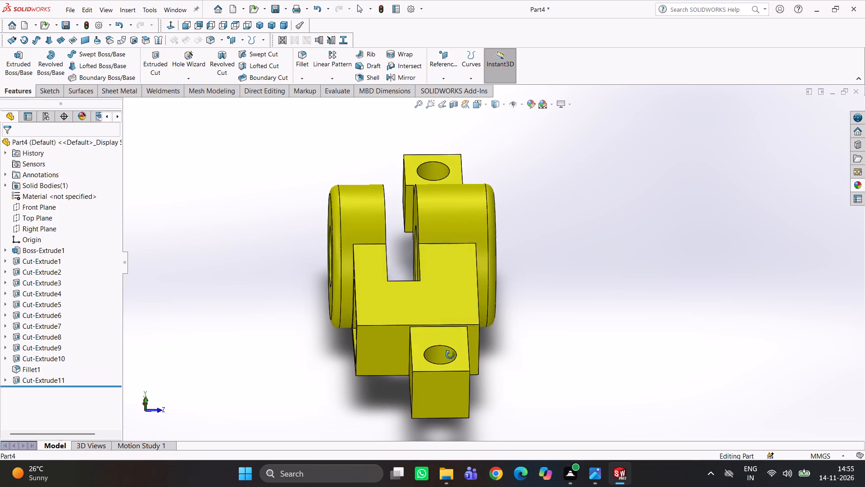
middle_click_drag(450, 355, 448, 329)
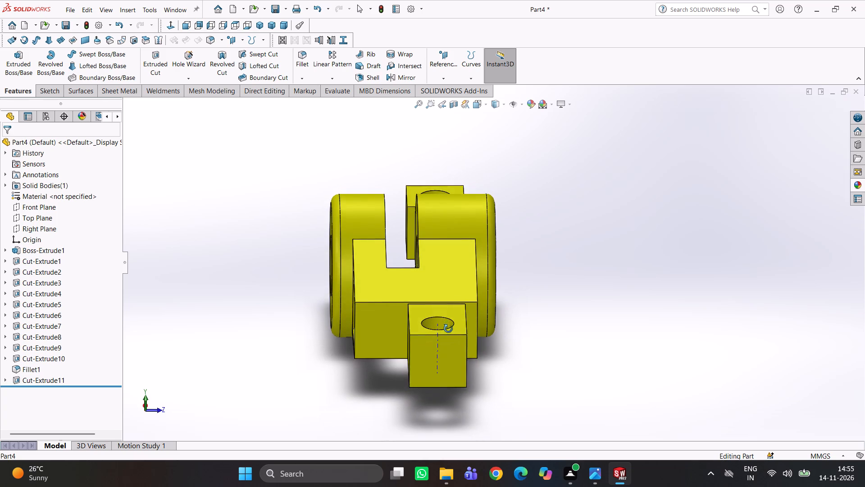
middle_click_drag(448, 329, 436, 405)
scroll(451, 332, "up", 3)
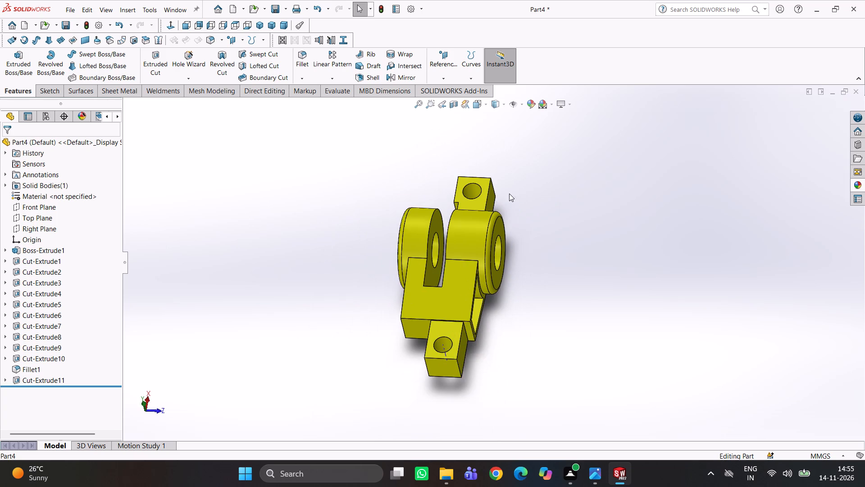
scroll(508, 194, "down", 1)
middle_click_drag(503, 213, 507, 295)
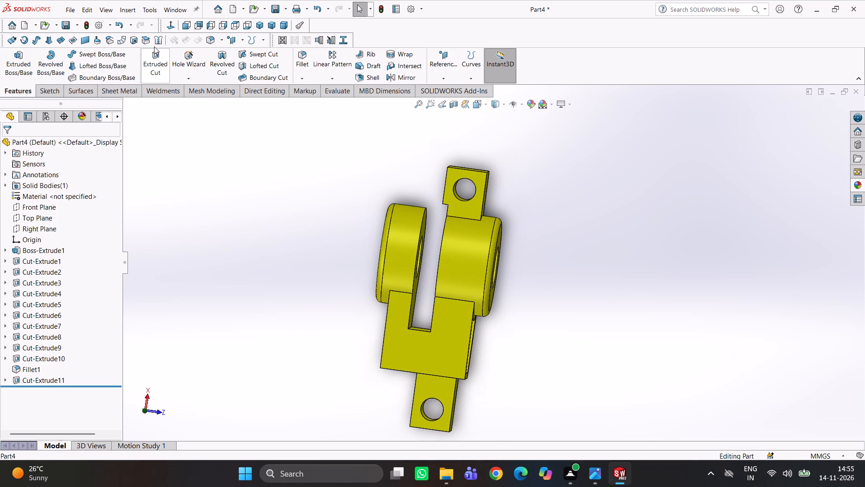
Measure the distance between the two long side edges of the notched end lug beside the round boss.
left_click(343, 95)
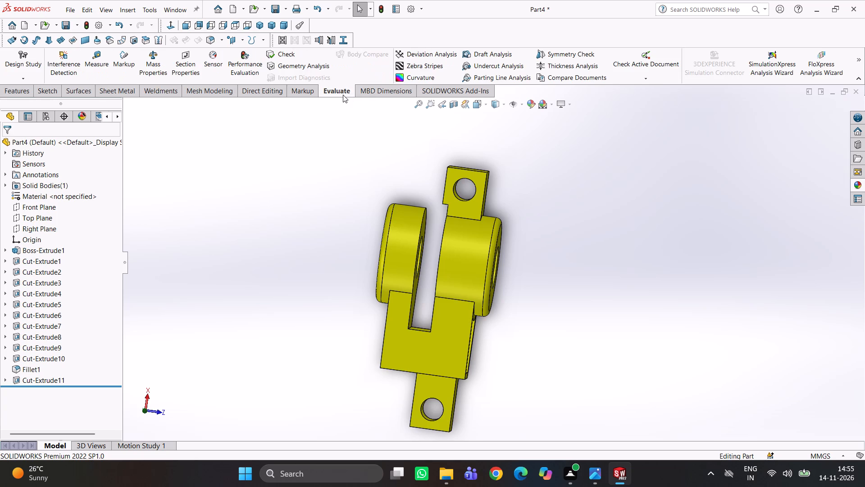
left_click(89, 58)
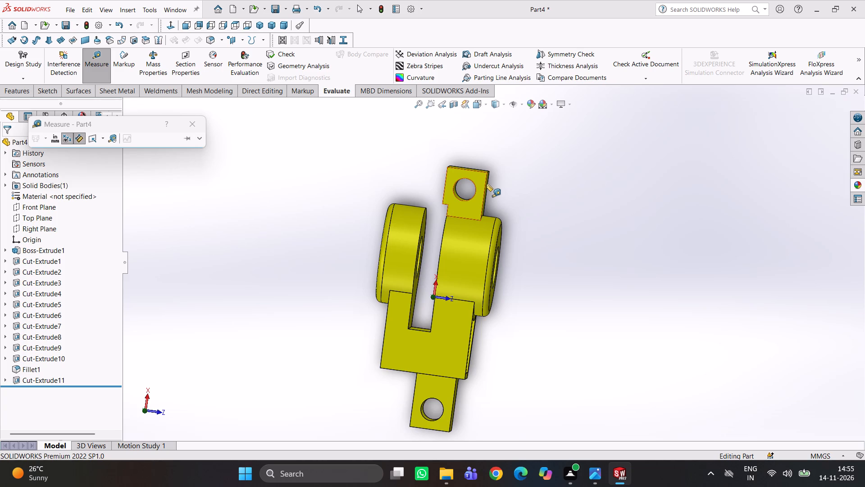
scroll(455, 198, "down", 3)
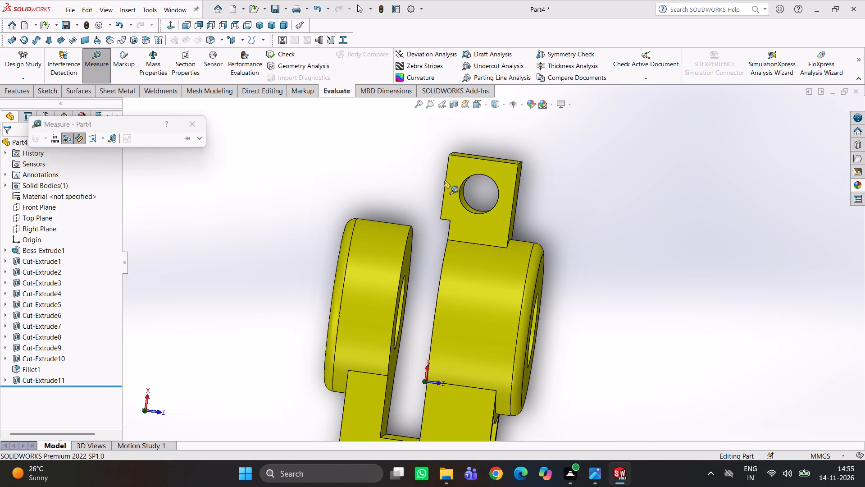
left_click(448, 174)
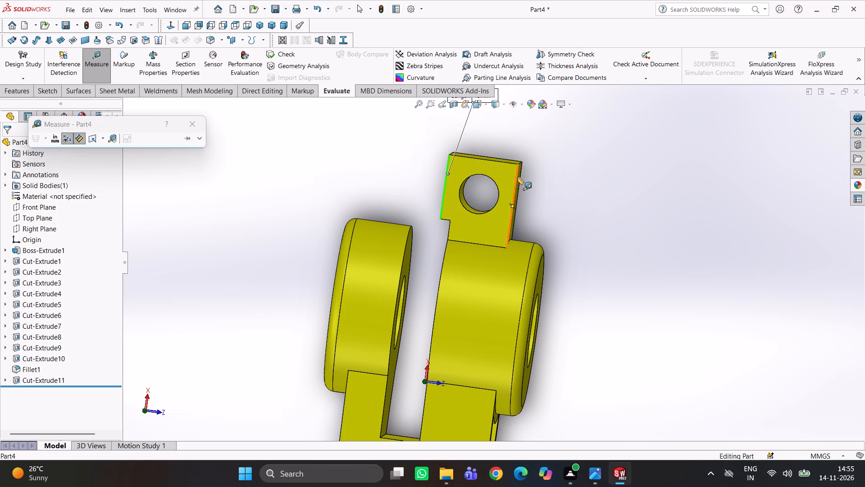
left_click(515, 177)
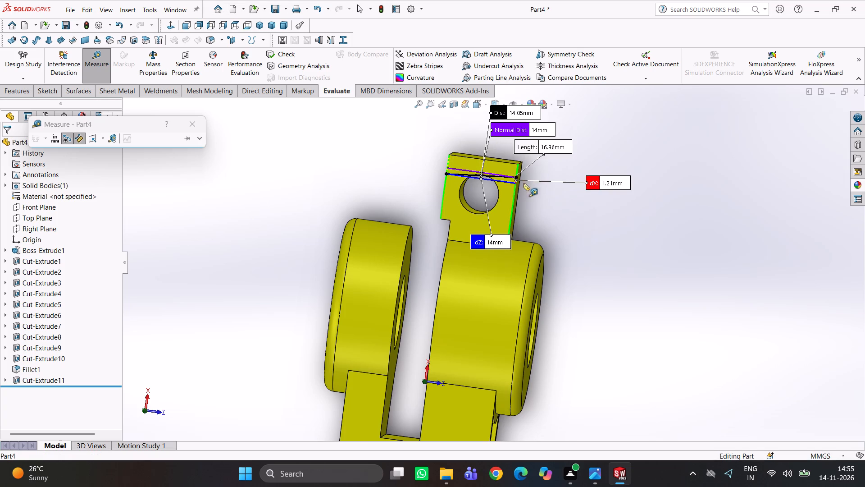
scroll(514, 184, "up", 1)
scroll(514, 184, "down", 3)
middle_click_drag(526, 235, 536, 220)
scroll(520, 219, "down", 2)
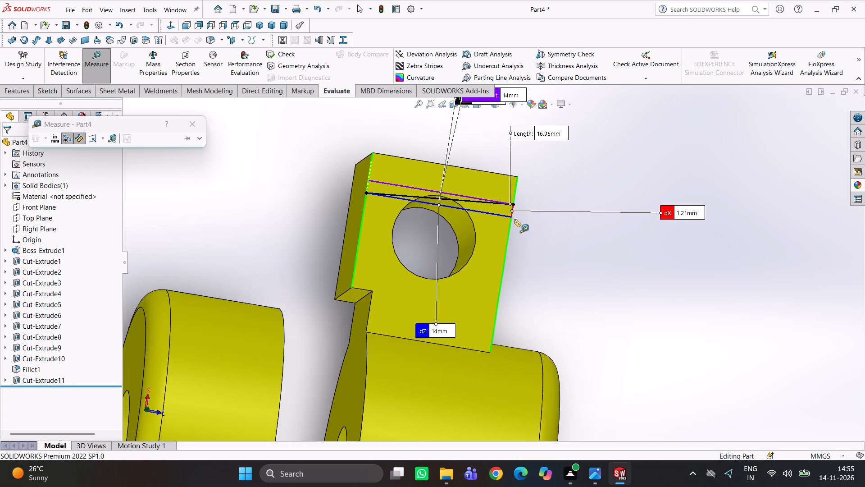
scroll(514, 218, "up", 4)
scroll(510, 192, "down", 2)
scroll(535, 274, "up", 3)
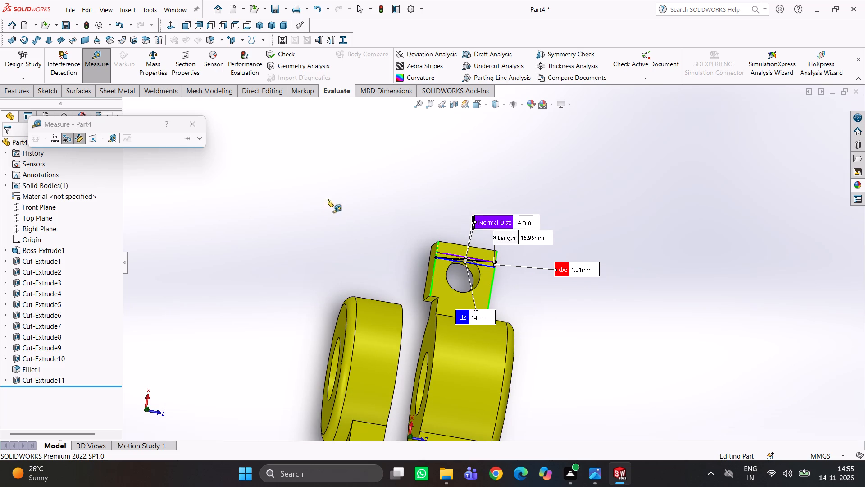
left_click(324, 199)
left_click(199, 123)
Measure the distance between the two long side edges of the end lug on the rectangular slotted block.
scroll(492, 273, "up", 6)
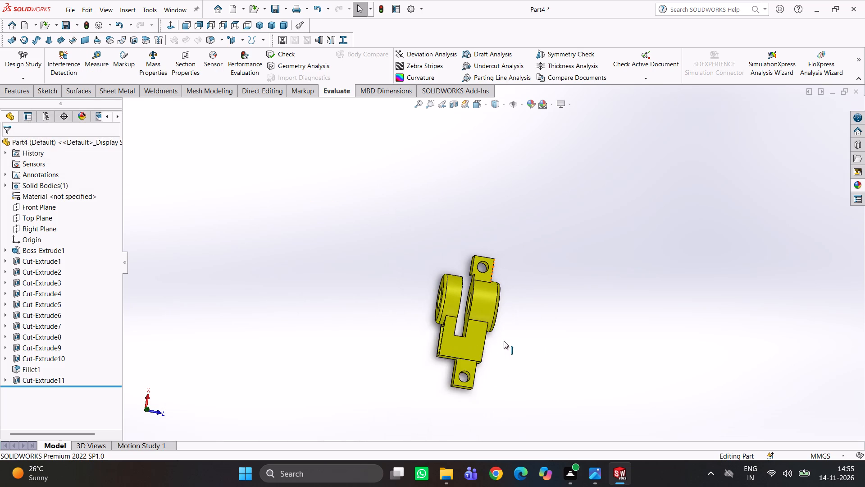
scroll(498, 357, "down", 3)
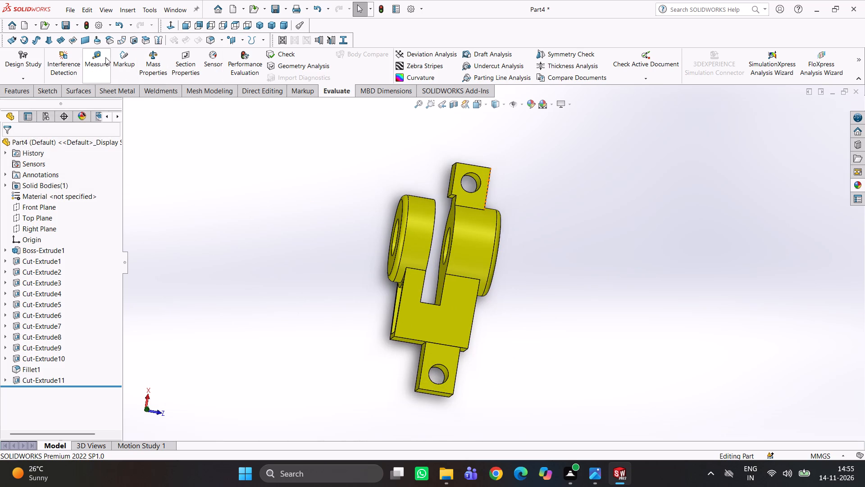
left_click(105, 57)
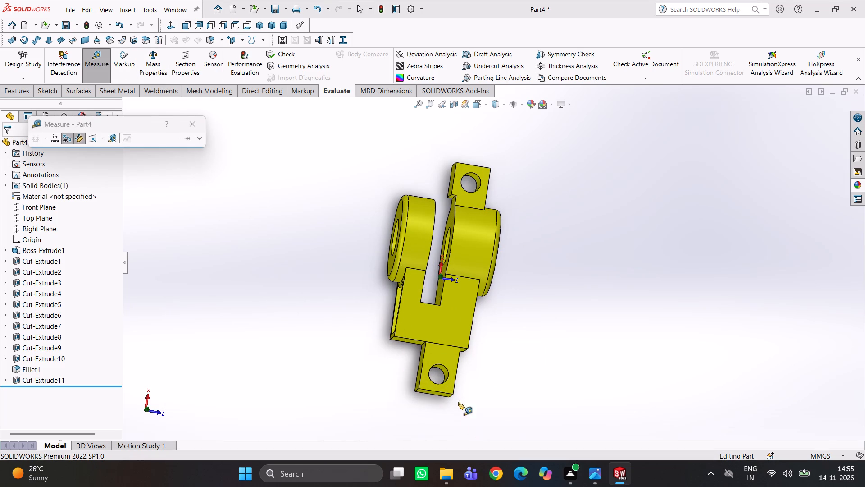
scroll(431, 351, "down", 4)
left_click(432, 346)
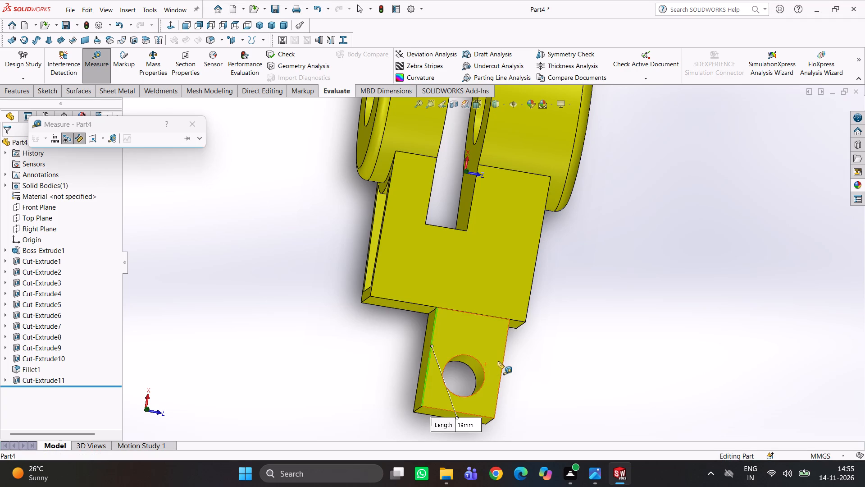
left_click(505, 354)
scroll(518, 369, "up", 2)
scroll(542, 373, "down", 3)
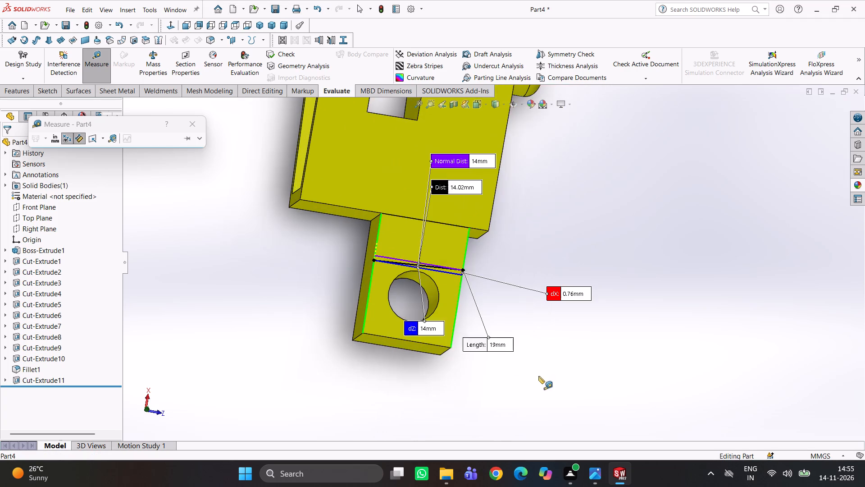
middle_click_drag(538, 370, 534, 350)
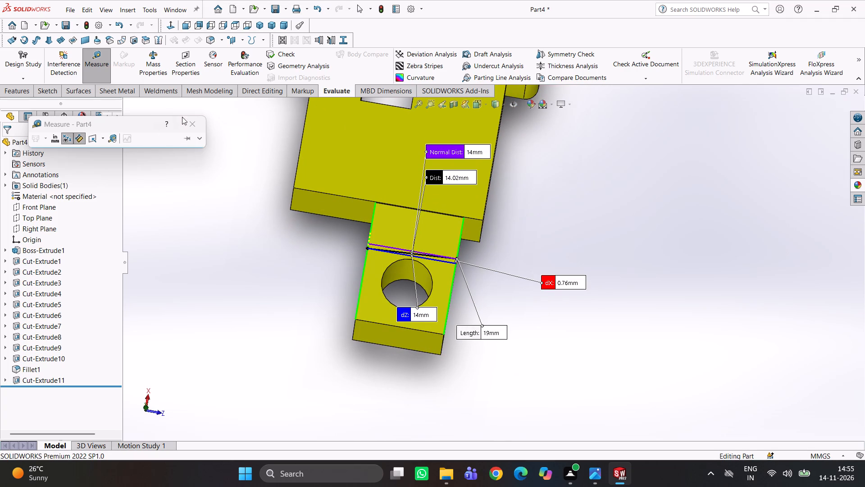
left_click(199, 119)
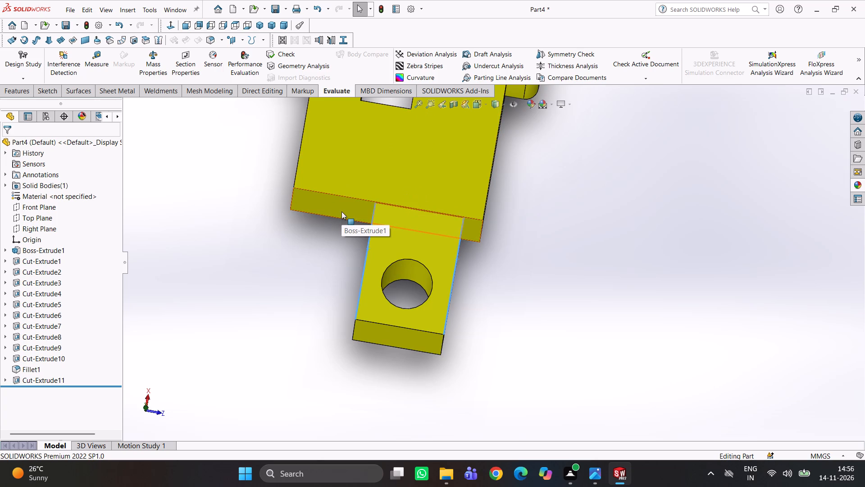
Clear the edge selection and examine the slot, round bosses, side pocket and notched lug from different angles.
scroll(356, 225, "up", 2)
middle_click_drag(600, 329, 583, 322)
left_click(568, 308)
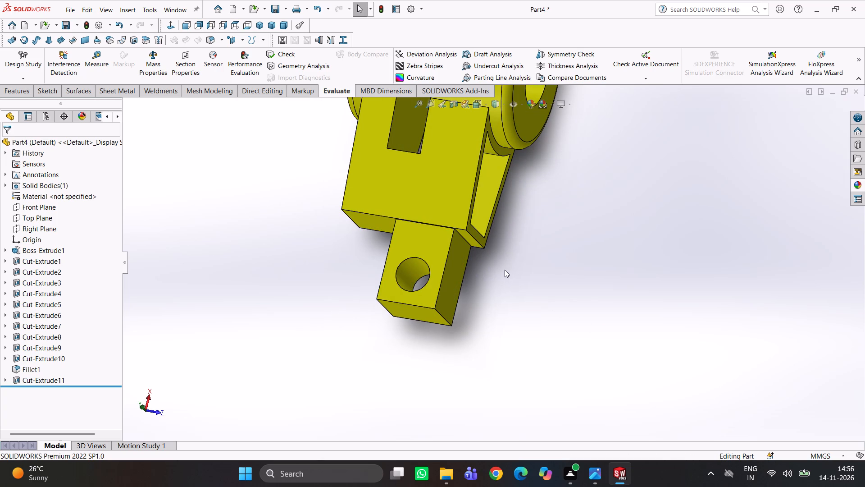
middle_click_drag(509, 264, 534, 276)
scroll(466, 196, "up", 5)
middle_click_drag(505, 173, 491, 212)
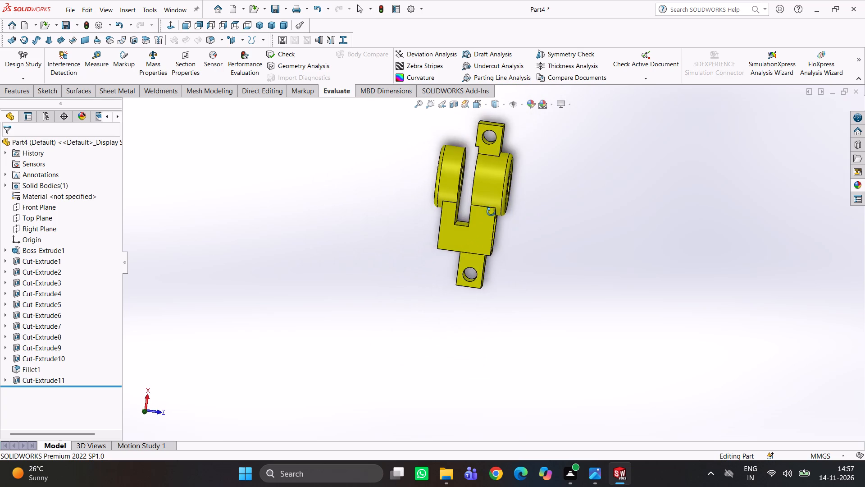
middle_click_drag(491, 212, 490, 214)
scroll(469, 184, "down", 2)
middle_click_drag(498, 178, 508, 171)
scroll(510, 166, "down", 1)
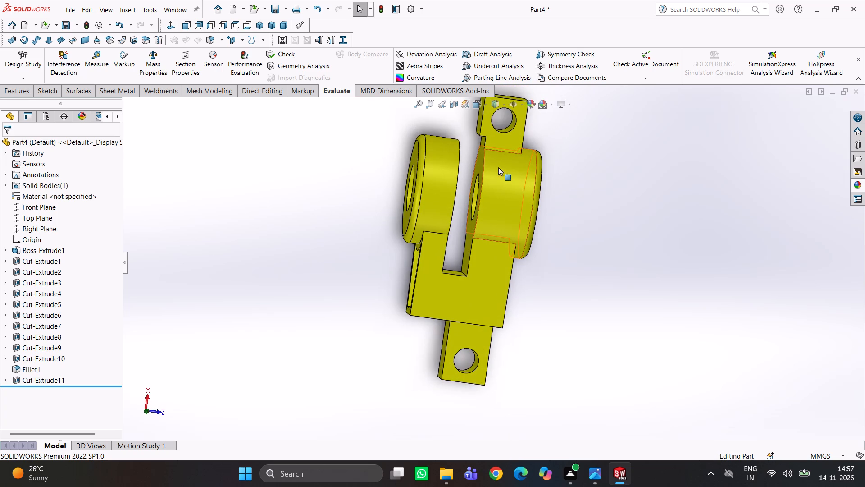
middle_click_drag(488, 172, 480, 133)
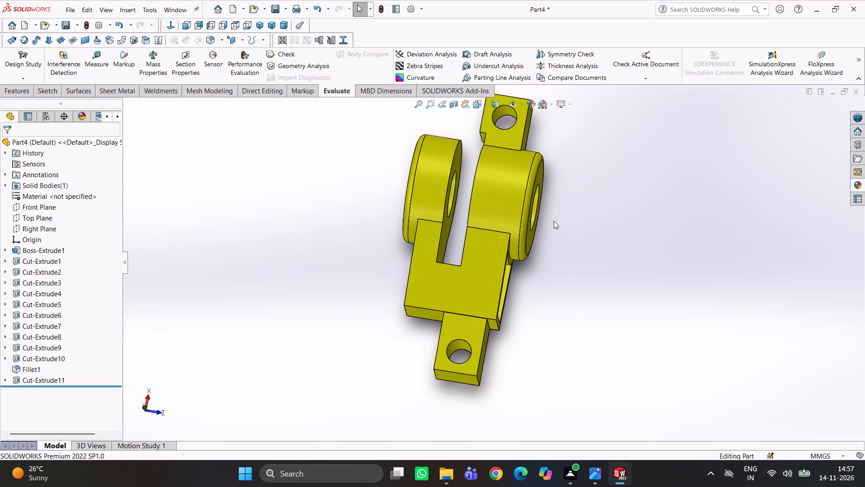
scroll(549, 224, "down", 3)
middle_click_drag(546, 243, 543, 216)
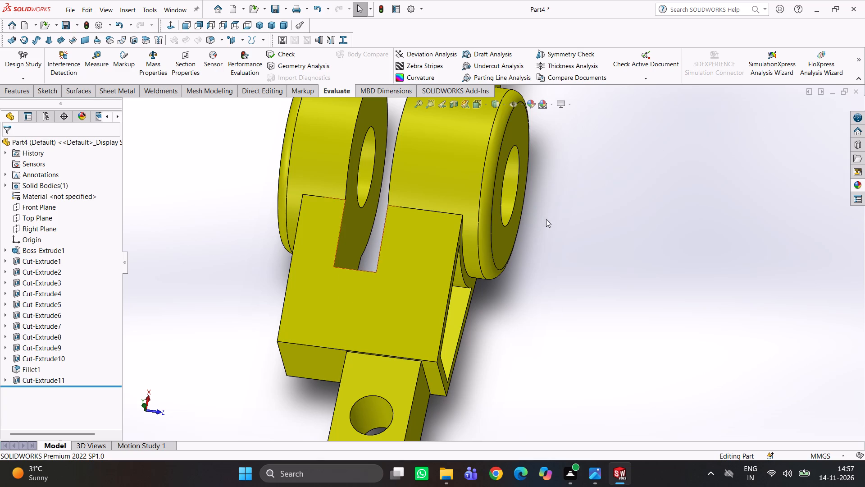
scroll(516, 256, "up", 4)
middle_click_drag(531, 259, 533, 306)
scroll(533, 306, "down", 1)
scroll(515, 190, "down", 2)
middle_click_drag(514, 192, 511, 254)
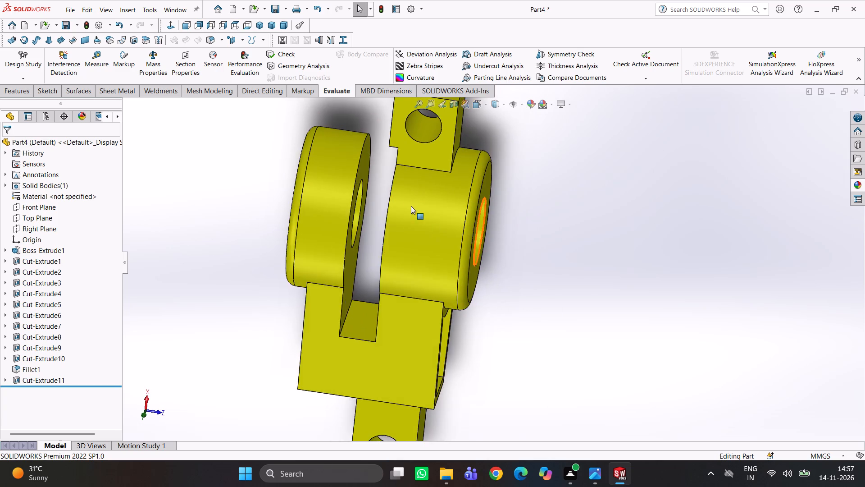
scroll(411, 183, "up", 2)
middle_click_drag(587, 238, 465, 187)
scroll(438, 214, "down", 2)
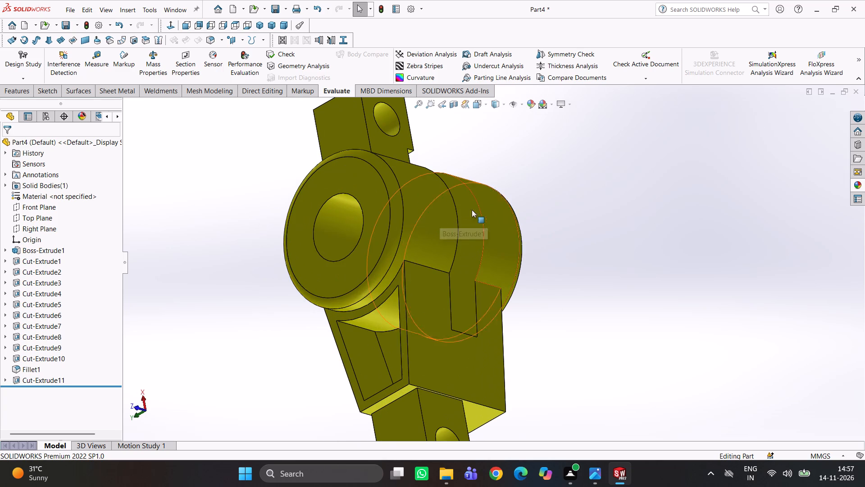
Examine the stepped central bore, the round bosses with the gap between them, and the notched end lug.
scroll(406, 228, "down", 3)
middle_click_drag(426, 248, 453, 276)
scroll(281, 234, "down", 3)
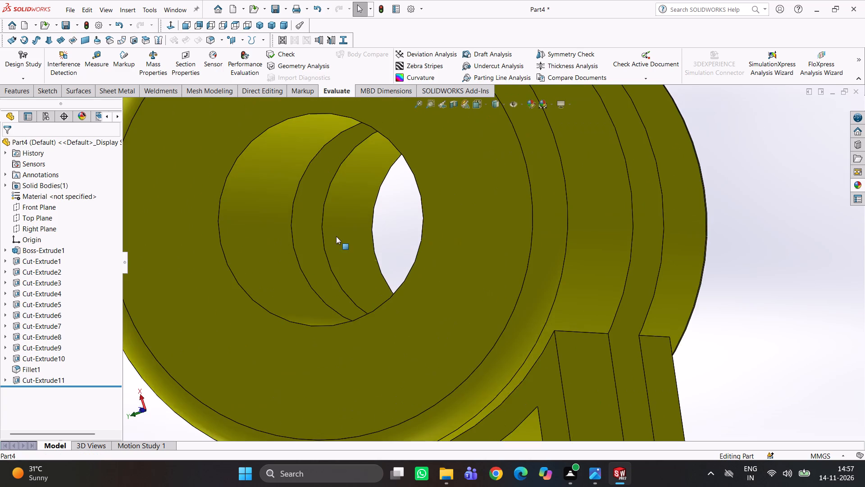
middle_click_drag(336, 236, 345, 252)
scroll(392, 253, "up", 11)
middle_click_drag(520, 253, 431, 299)
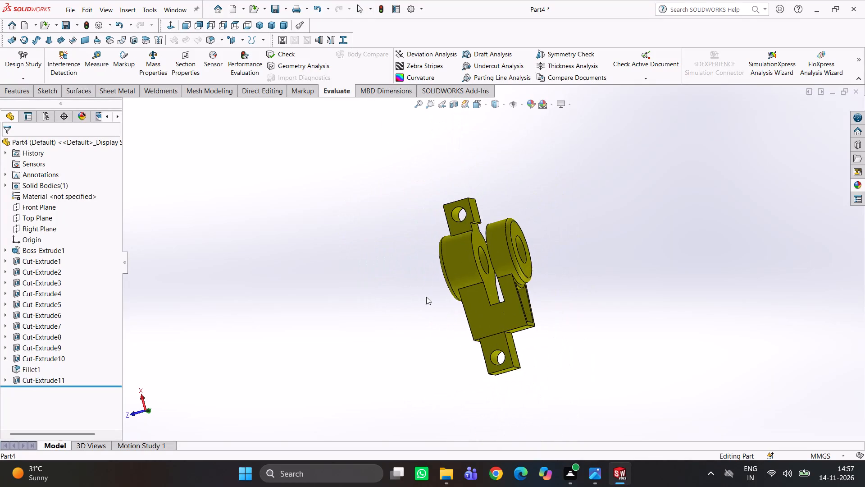
scroll(449, 248, "down", 7)
middle_click_drag(574, 208, 580, 206)
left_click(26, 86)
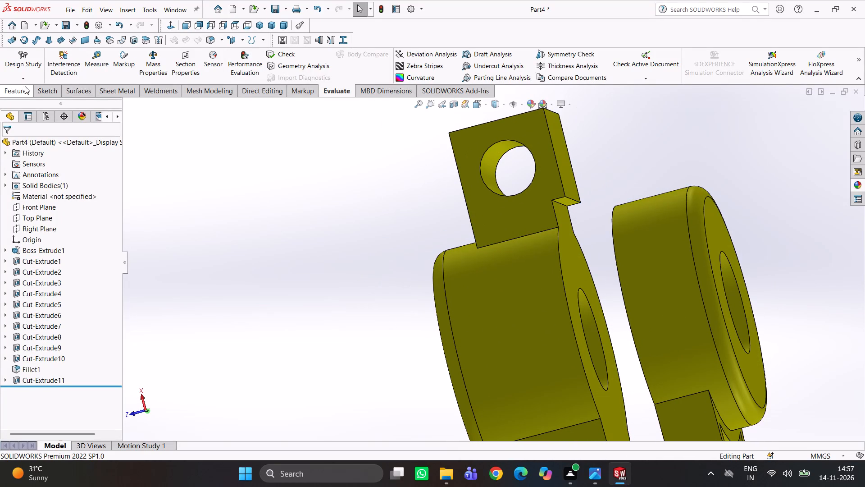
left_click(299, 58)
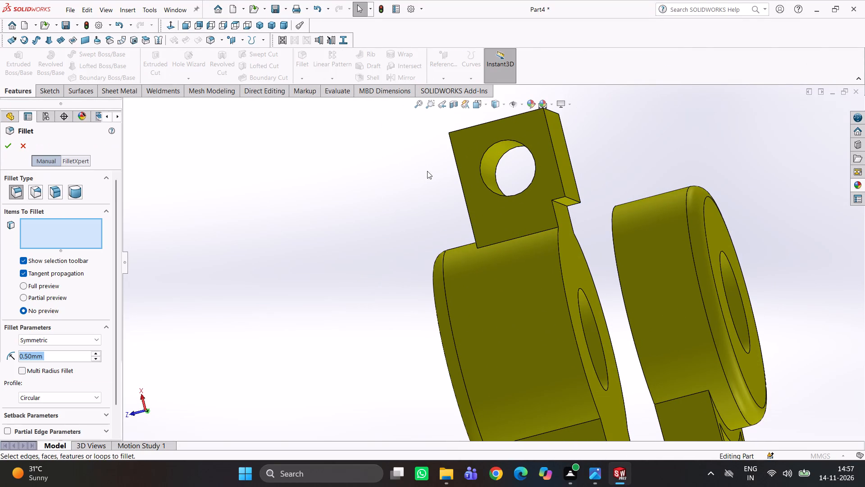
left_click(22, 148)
Examine the slotted rectangular block, its side pocket, the end lugs and the round bosses from several sides.
scroll(383, 331, "up", 3)
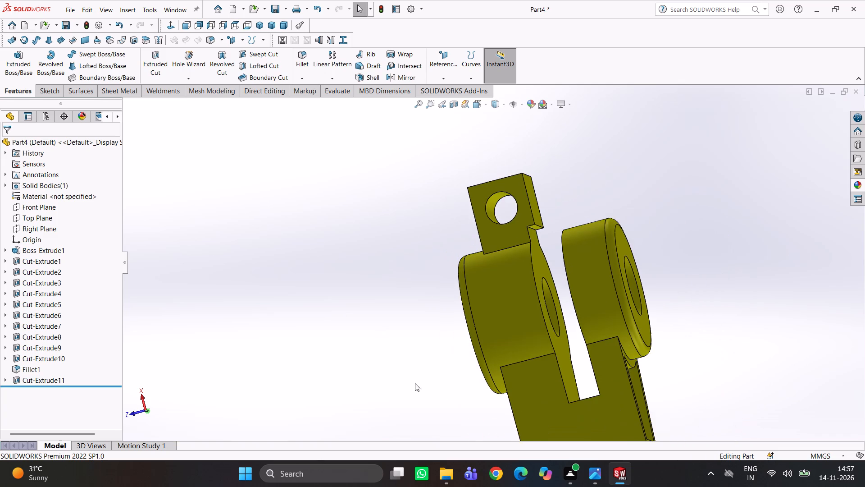
scroll(454, 400, "down", 1)
middle_click_drag(484, 377, 491, 318)
scroll(551, 339, "up", 2)
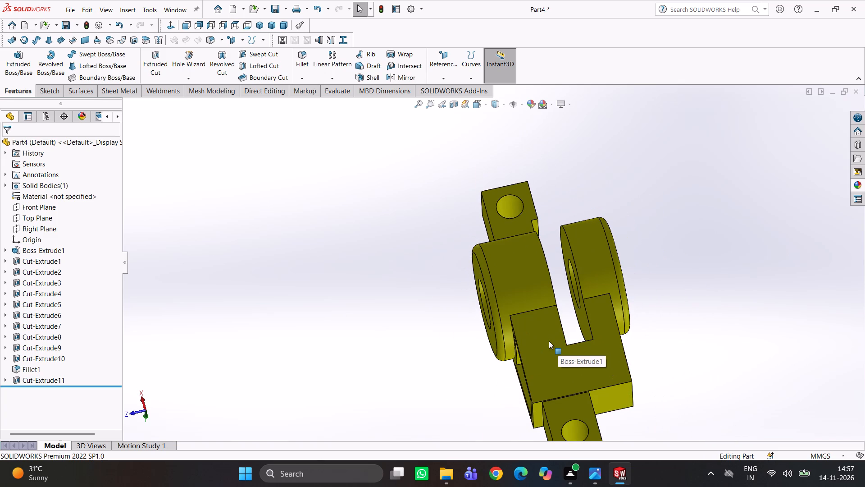
scroll(549, 336, "up", 1)
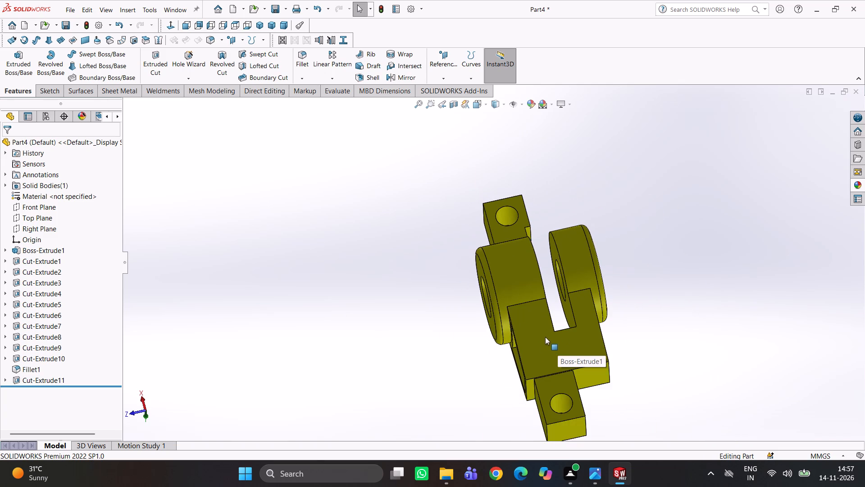
middle_click_drag(545, 341, 542, 268)
scroll(583, 336, "down", 1)
middle_click_drag(554, 353, 484, 339)
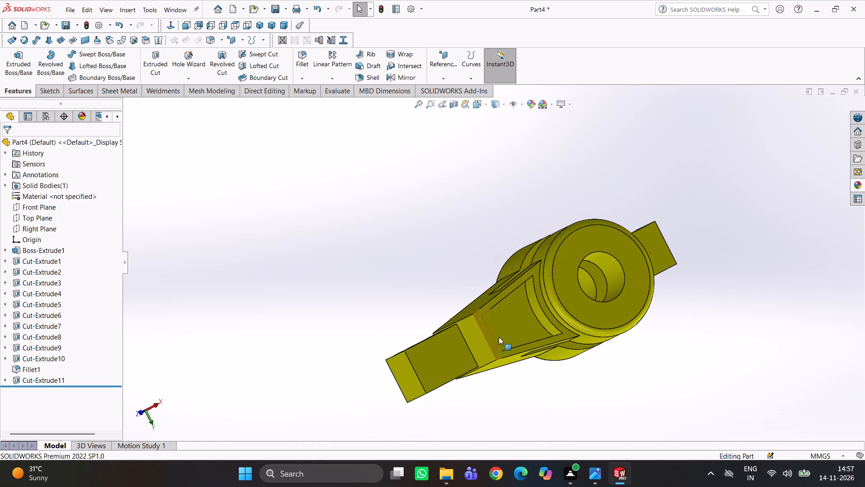
scroll(515, 341, "down", 2)
middle_click_drag(583, 330, 611, 360)
middle_click(611, 360)
scroll(581, 337, "down", 2)
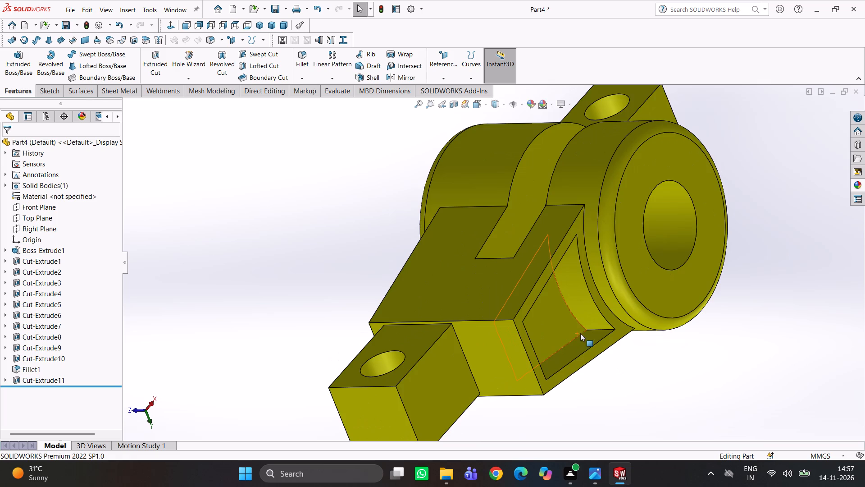
middle_click_drag(580, 333, 590, 391)
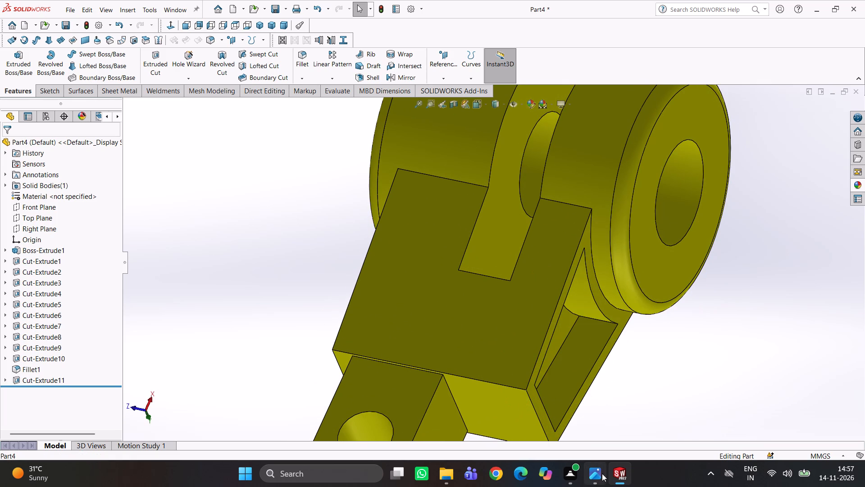
Review the full exercise 749 drawing in Photos and compare it with the part in SOLIDWORKS from a matching isometric angle.
left_click(594, 473)
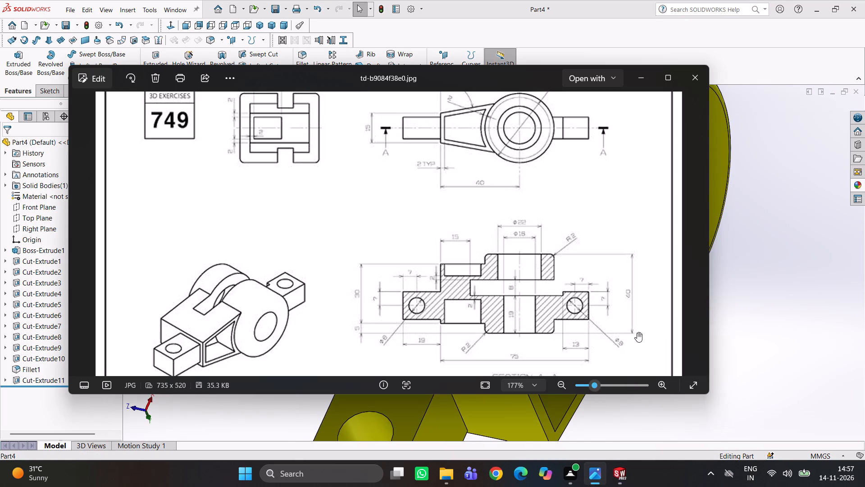
scroll(370, 276, "down", 4)
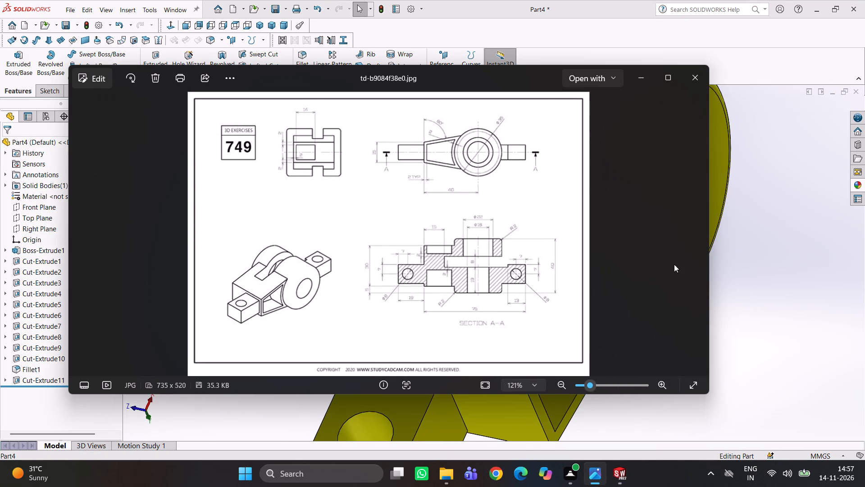
left_click(781, 249)
scroll(424, 361, "up", 2)
scroll(486, 345, "up", 1)
middle_click_drag(486, 345, 458, 315)
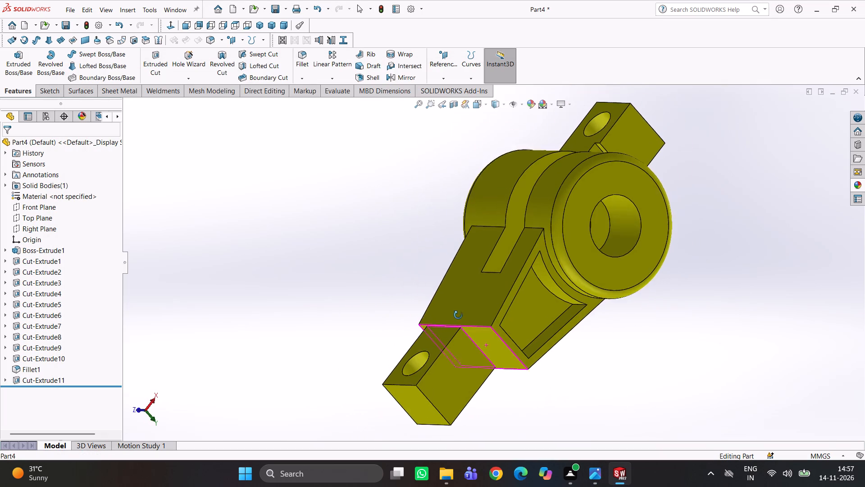
middle_click_drag(458, 315, 459, 314)
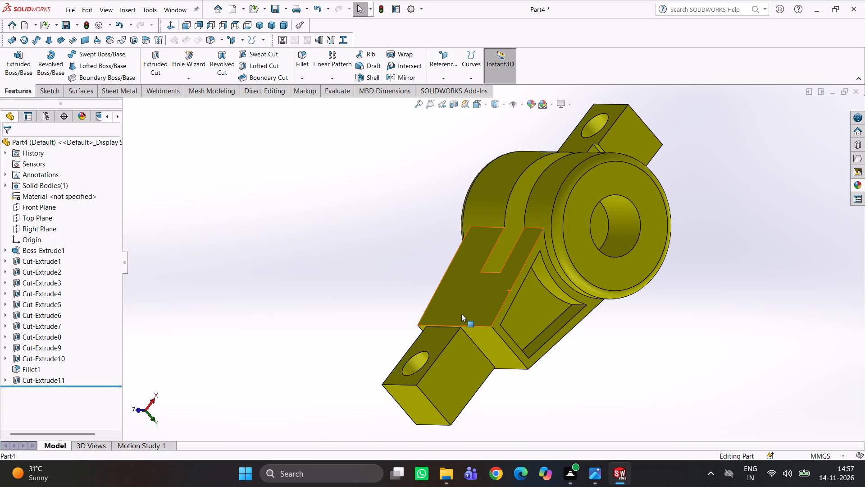
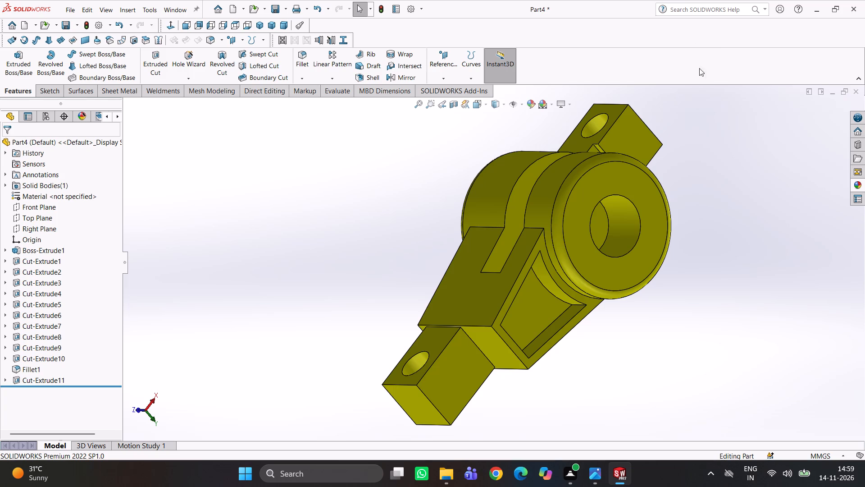
Examine the filleted round boss, its bore and the side pocket from opposite sides of the part.
scroll(733, 48, "up", 3)
middle_click_drag(597, 240, 591, 313)
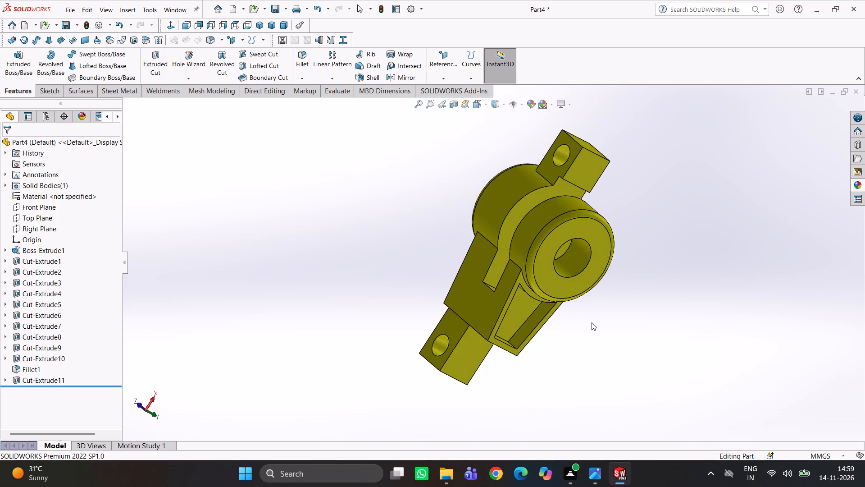
scroll(551, 288, "down", 4)
middle_click_drag(573, 284, 594, 220)
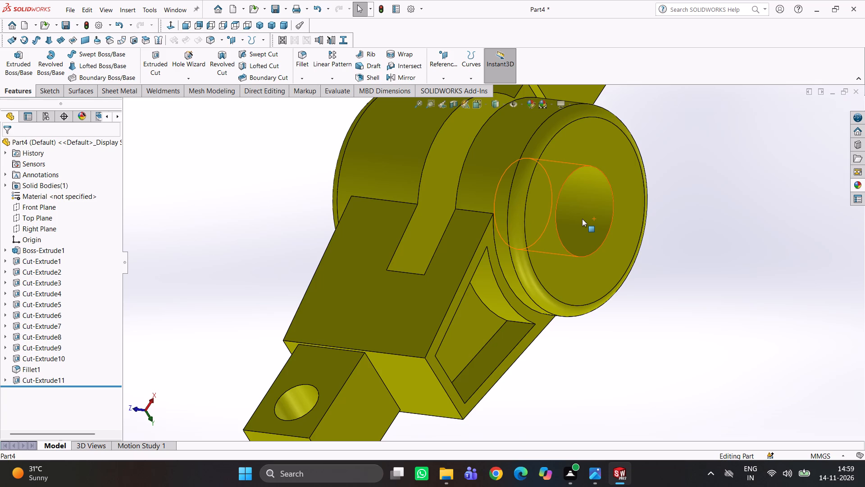
scroll(475, 237, "up", 2)
middle_click_drag(557, 266, 626, 337)
scroll(522, 284, "up", 2)
middle_click_drag(568, 271, 398, 258)
scroll(424, 223, "down", 3)
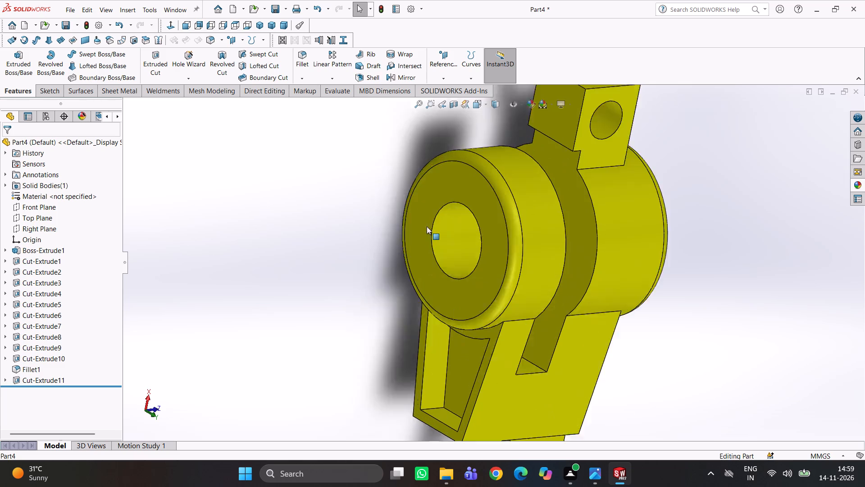
scroll(427, 226, "down", 2)
middle_click_drag(487, 232, 533, 227)
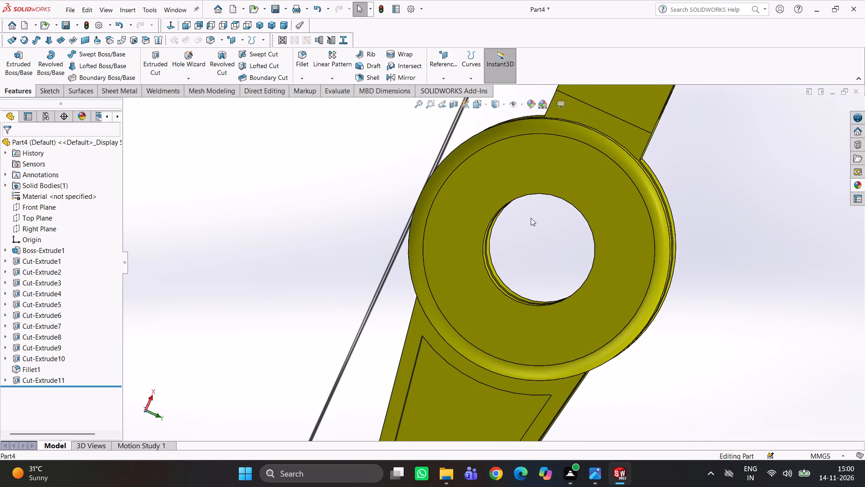
Examine the whole part from several angles, including the stepped bore, side pocket, slotted block and both end lugs.
scroll(526, 313, "up", 2)
middle_click_drag(537, 294, 490, 171)
scroll(650, 321, "up", 3)
middle_click_drag(631, 340, 587, 222)
scroll(661, 381, "up", 3)
middle_click_drag(648, 384, 623, 302)
scroll(583, 331, "down", 5)
middle_click_drag(590, 328, 596, 351)
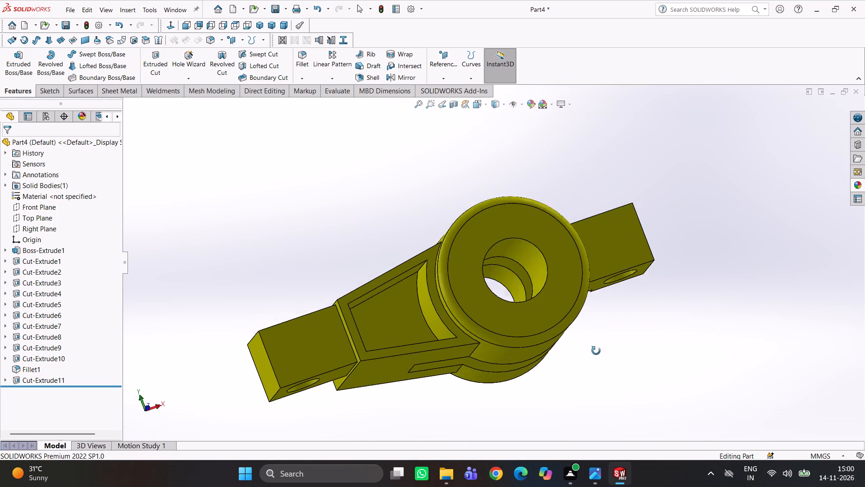
middle_click_drag(596, 351, 597, 364)
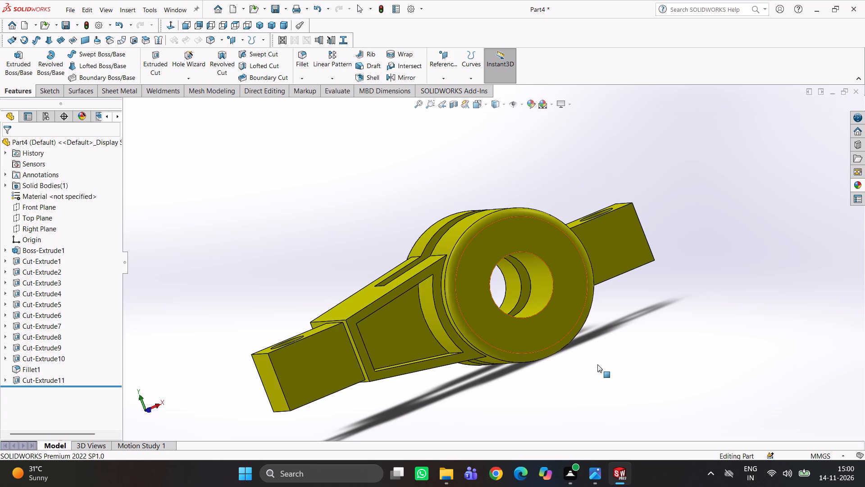
scroll(564, 313, "up", 2)
middle_click_drag(566, 324, 603, 361)
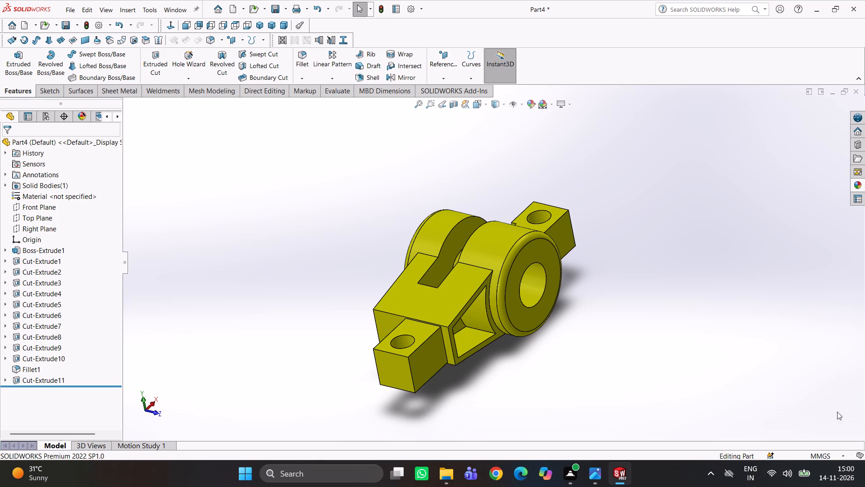
middle_click_drag(521, 333, 545, 333)
scroll(496, 290, "up", 2)
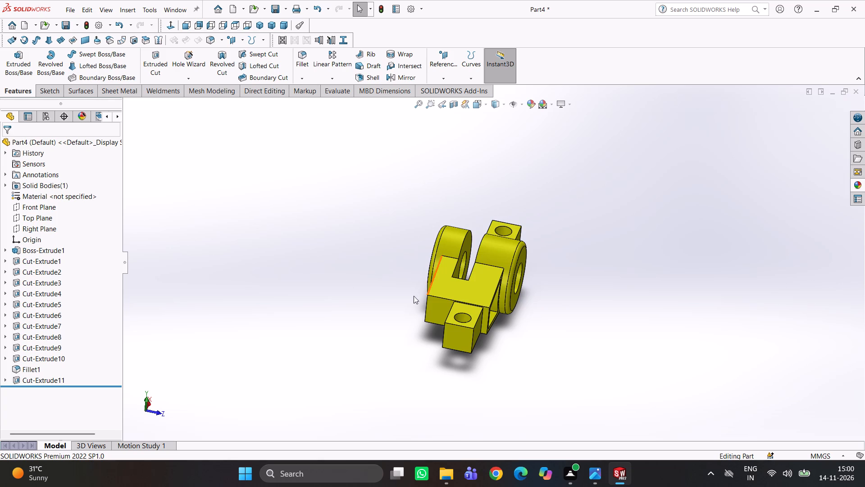
middle_click_drag(494, 330, 404, 356)
scroll(476, 286, "down", 4)
middle_click_drag(520, 308, 537, 321)
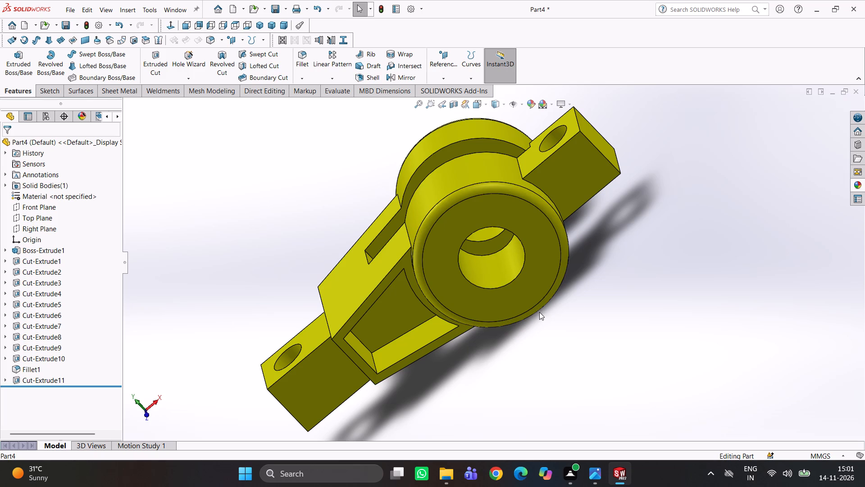
Look straight through the central bore to examine how it passes through both round bosses.
scroll(525, 307, "up", 2)
middle_click_drag(523, 319, 468, 228)
scroll(449, 228, "down", 4)
middle_click_drag(467, 236, 496, 269)
scroll(407, 239, "up", 2)
scroll(411, 235, "down", 1)
middle_click_drag(418, 238, 449, 222)
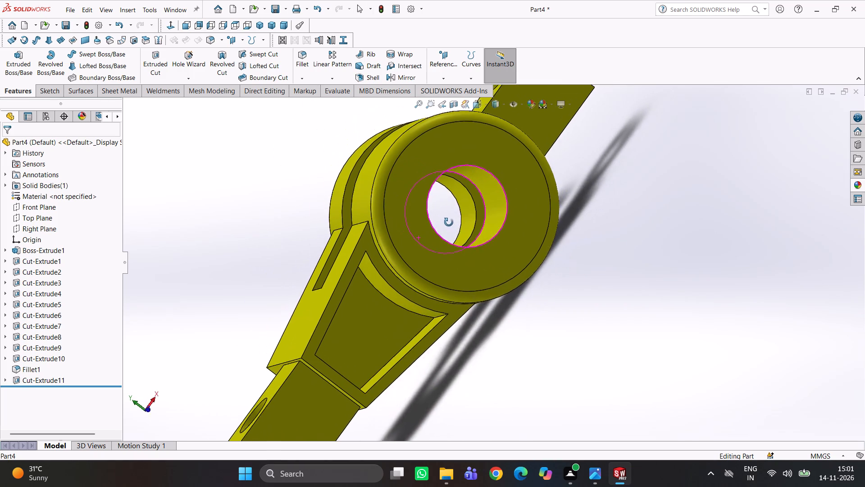
middle_click_drag(449, 222, 438, 230)
scroll(467, 213, "down", 3)
middle_click(476, 219)
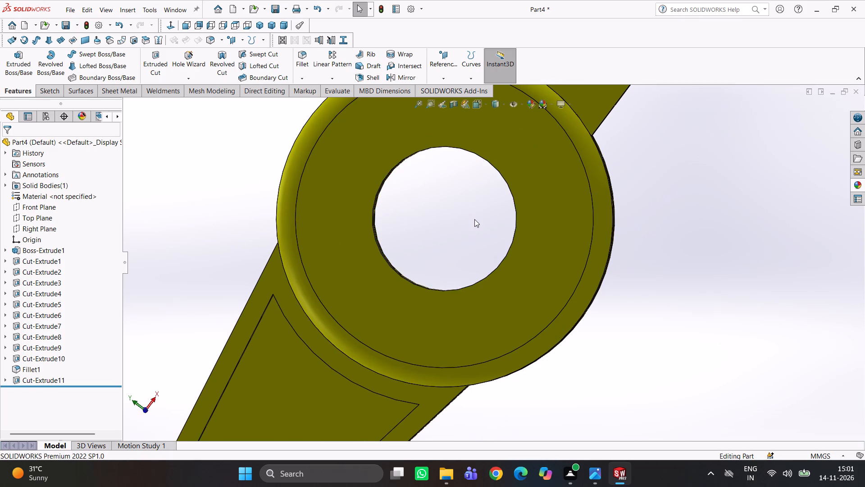
scroll(469, 230, "up", 1)
middle_click(469, 230)
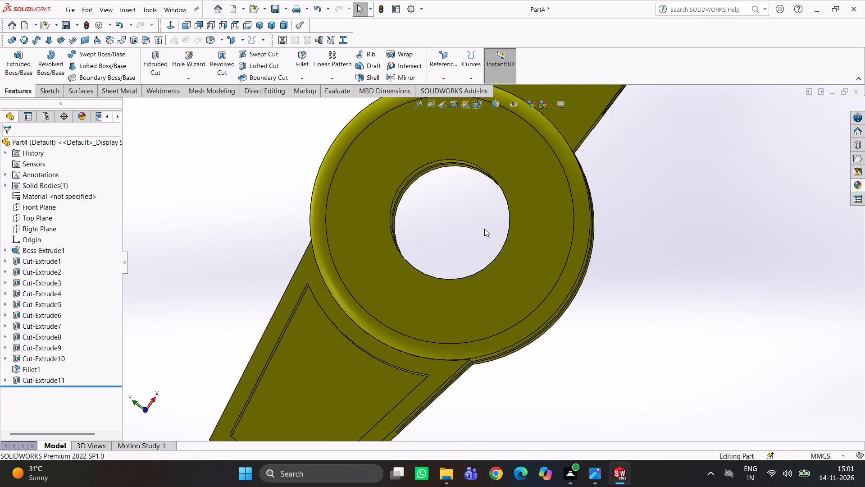
scroll(486, 225, "up", 2)
middle_click(510, 251)
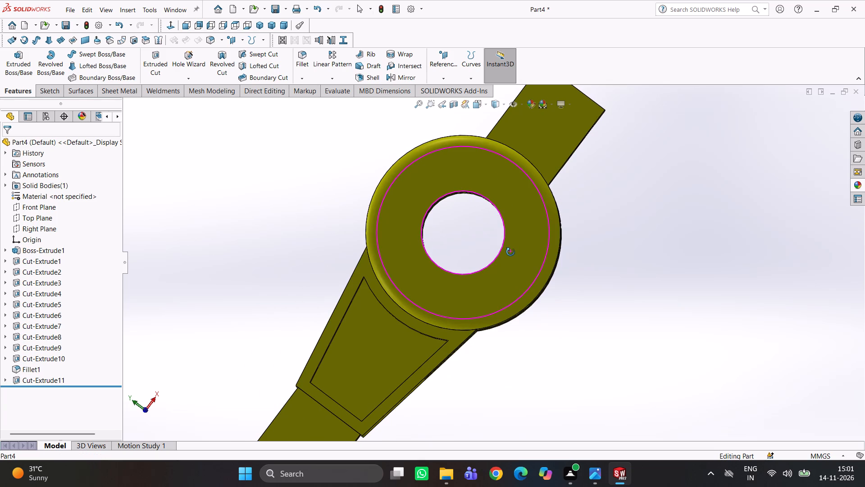
scroll(483, 242, "down", 2)
middle_click(503, 234)
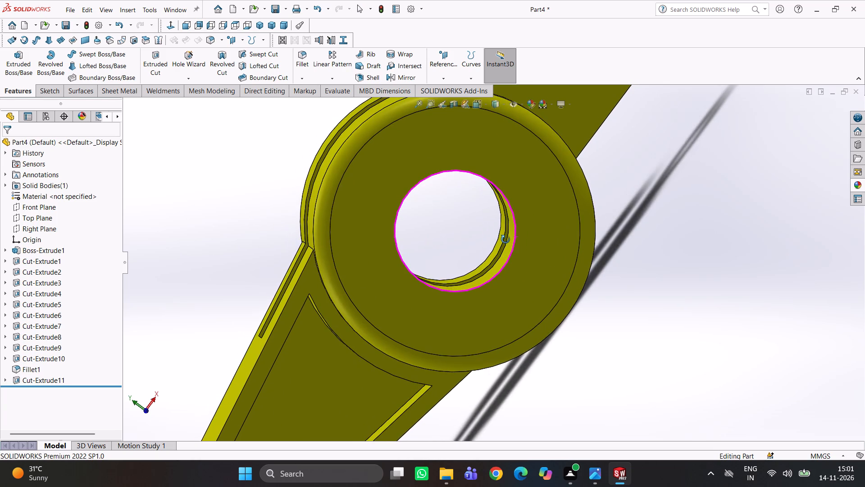
scroll(464, 244, "up", 2)
Examine the slot in the rectangular block and the gap between the two round bosses from both sides.
middle_click_drag(464, 244, 508, 272)
scroll(466, 262, "up", 4)
middle_click_drag(464, 259, 526, 292)
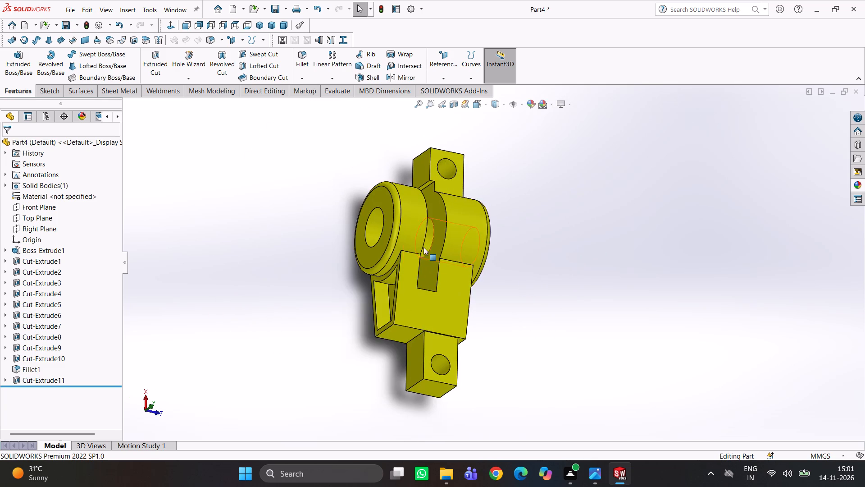
scroll(423, 245, "down", 4)
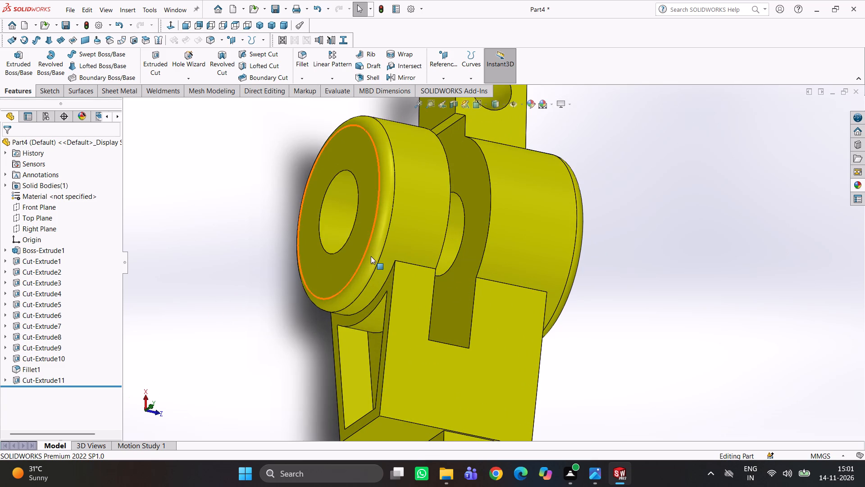
scroll(491, 305, "down", 2)
middle_click_drag(501, 297, 454, 289)
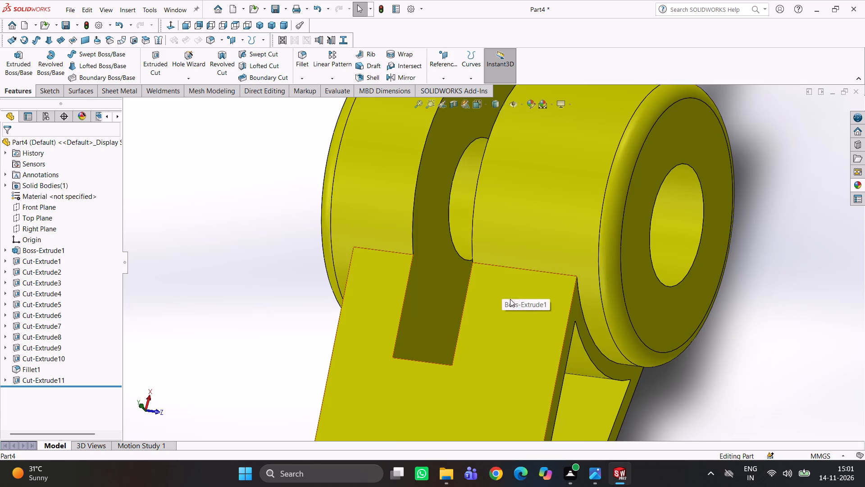
scroll(470, 293, "up", 3)
scroll(555, 315, "up", 1)
middle_click_drag(555, 315, 537, 251)
scroll(541, 311, "up", 4)
middle_click_drag(552, 327, 533, 331)
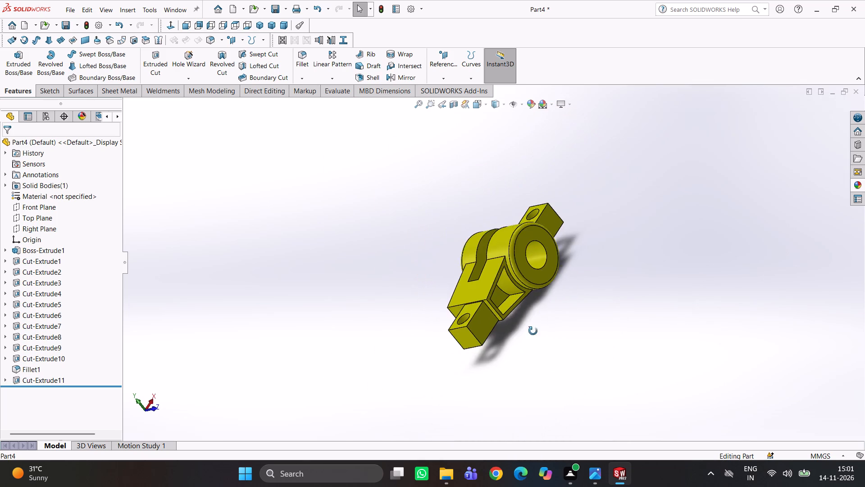
middle_click_drag(533, 331, 483, 335)
scroll(532, 277, "down", 4)
middle_click_drag(541, 280, 570, 321)
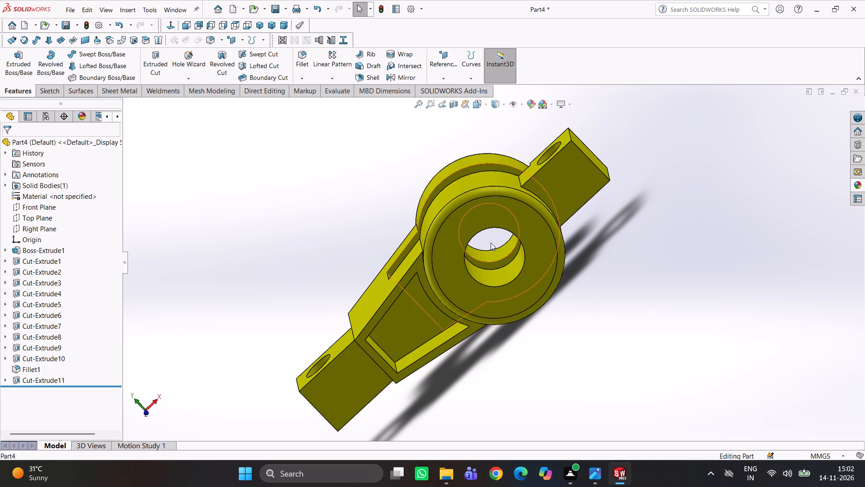
Examine the central bore, the gap between the bosses, the slotted block and the lug holes from oblique and top angles.
scroll(491, 243, "down", 4)
middle_click_drag(505, 248, 519, 294)
scroll(519, 294, "up", 9)
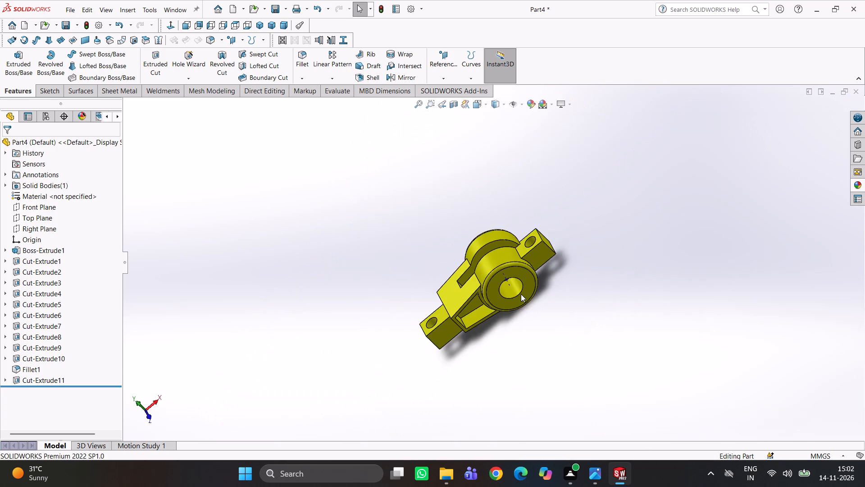
middle_click_drag(524, 294, 573, 365)
scroll(537, 299, "down", 4)
middle_click_drag(513, 300, 487, 253)
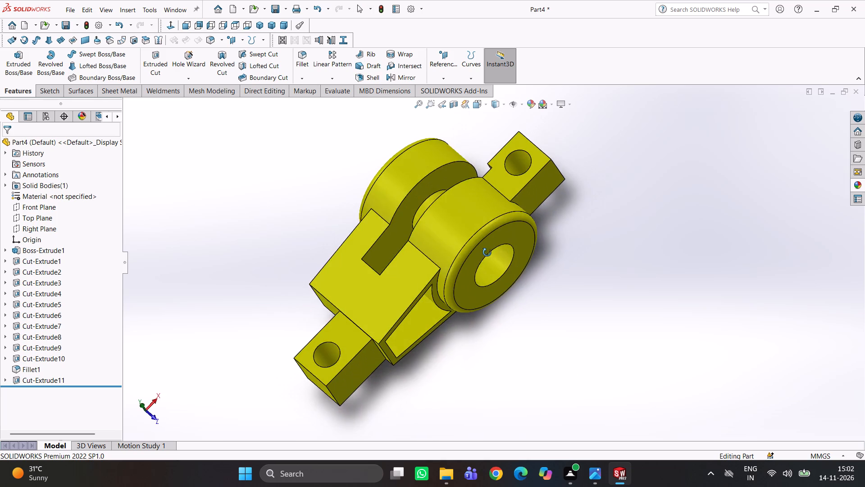
middle_click_drag(487, 253, 485, 238)
scroll(485, 238, "down", 1)
middle_click_drag(503, 277, 518, 303)
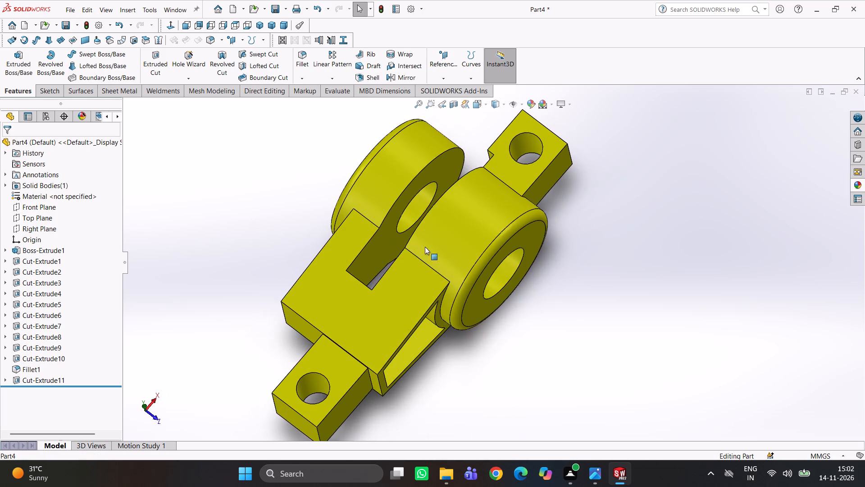
scroll(443, 233, "down", 1)
middle_click_drag(445, 235, 474, 289)
scroll(414, 241, "up", 3)
middle_click_drag(414, 240, 402, 200)
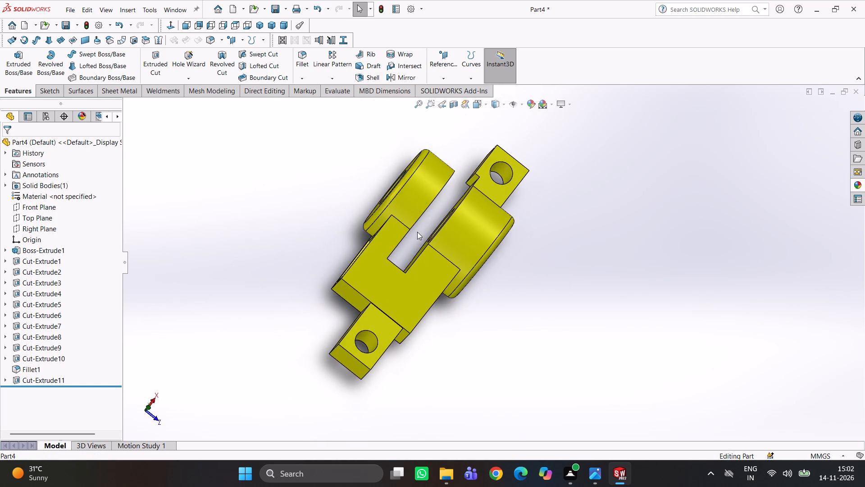
scroll(417, 232, "down", 1)
middle_click_drag(416, 230, 398, 185)
scroll(437, 211, "down", 2)
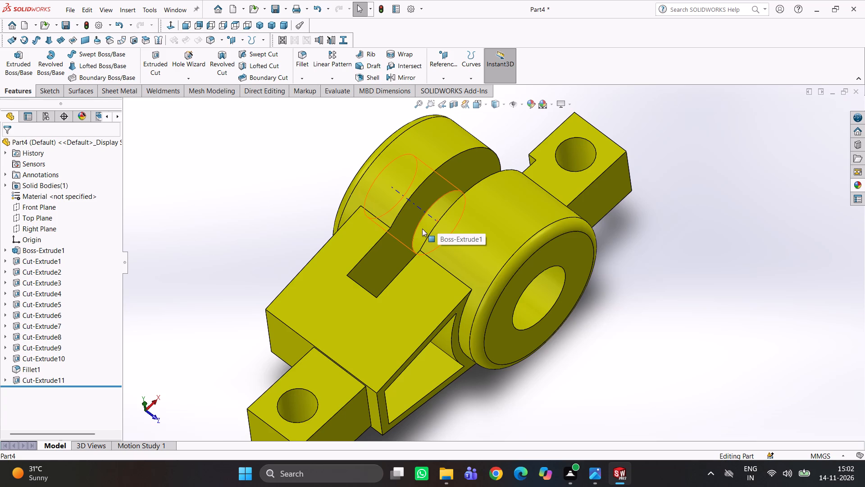
scroll(513, 271, "down", 2)
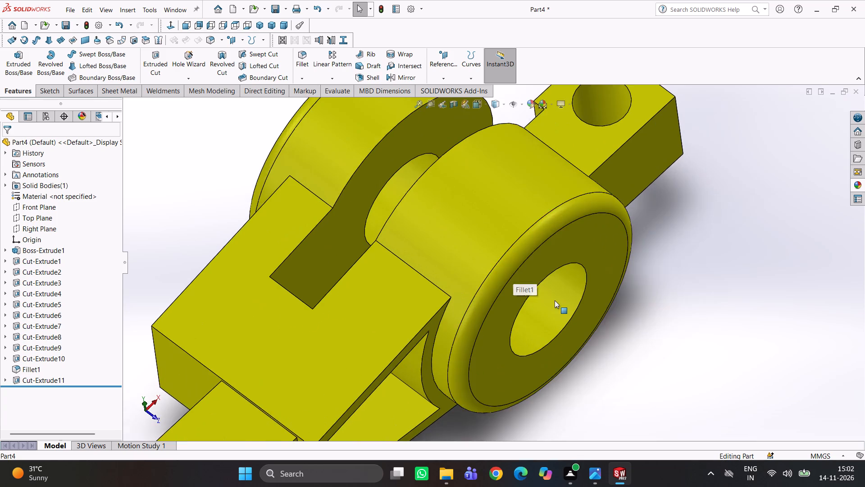
scroll(555, 300, "up", 2)
middle_click_drag(555, 300, 520, 308)
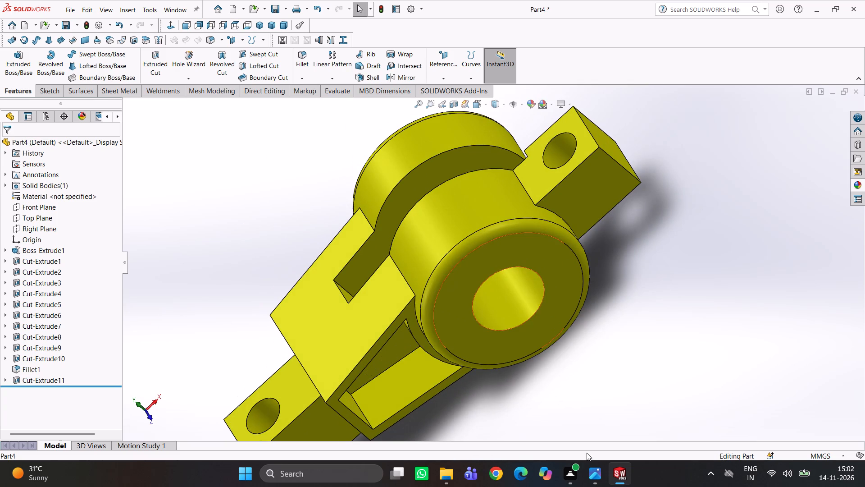
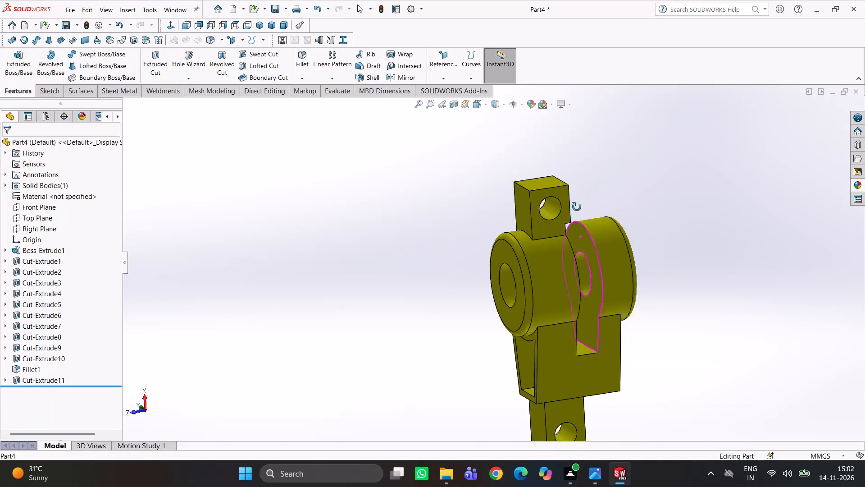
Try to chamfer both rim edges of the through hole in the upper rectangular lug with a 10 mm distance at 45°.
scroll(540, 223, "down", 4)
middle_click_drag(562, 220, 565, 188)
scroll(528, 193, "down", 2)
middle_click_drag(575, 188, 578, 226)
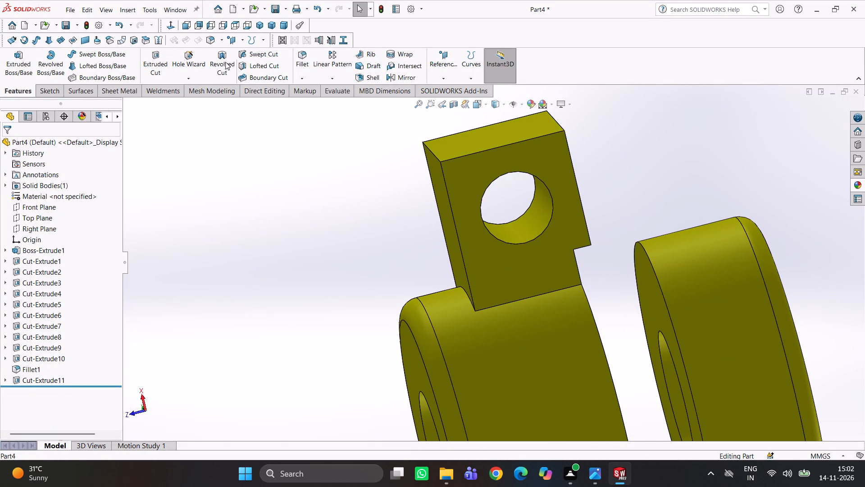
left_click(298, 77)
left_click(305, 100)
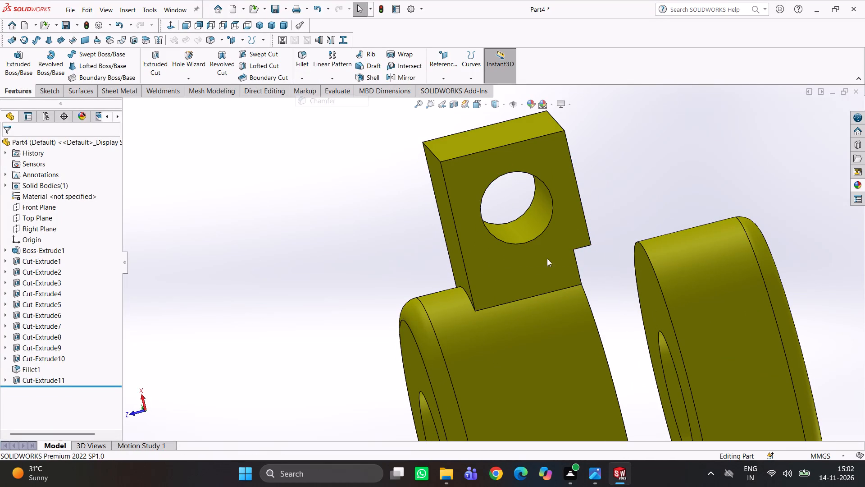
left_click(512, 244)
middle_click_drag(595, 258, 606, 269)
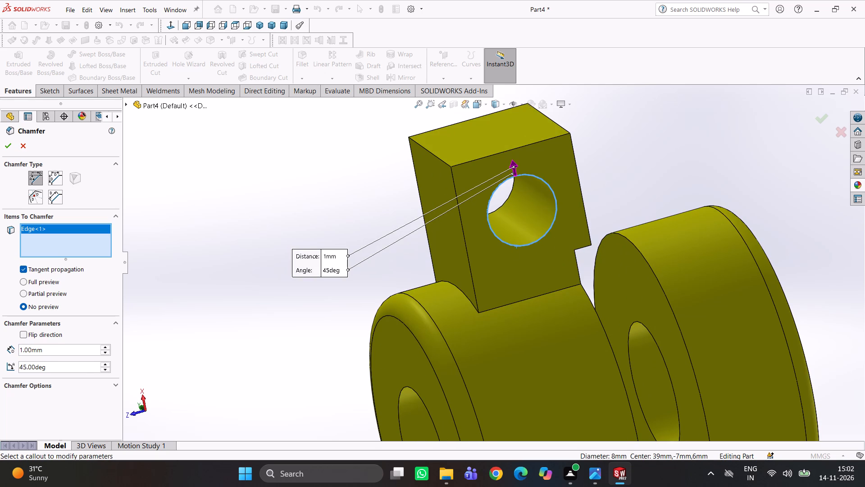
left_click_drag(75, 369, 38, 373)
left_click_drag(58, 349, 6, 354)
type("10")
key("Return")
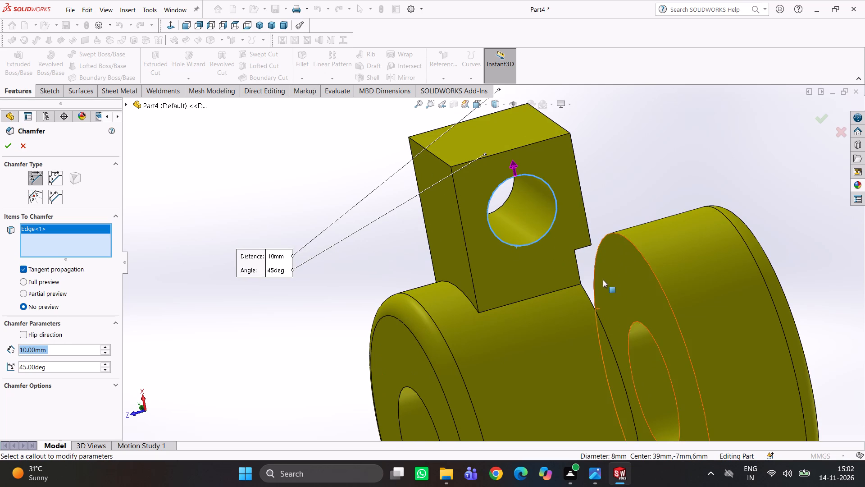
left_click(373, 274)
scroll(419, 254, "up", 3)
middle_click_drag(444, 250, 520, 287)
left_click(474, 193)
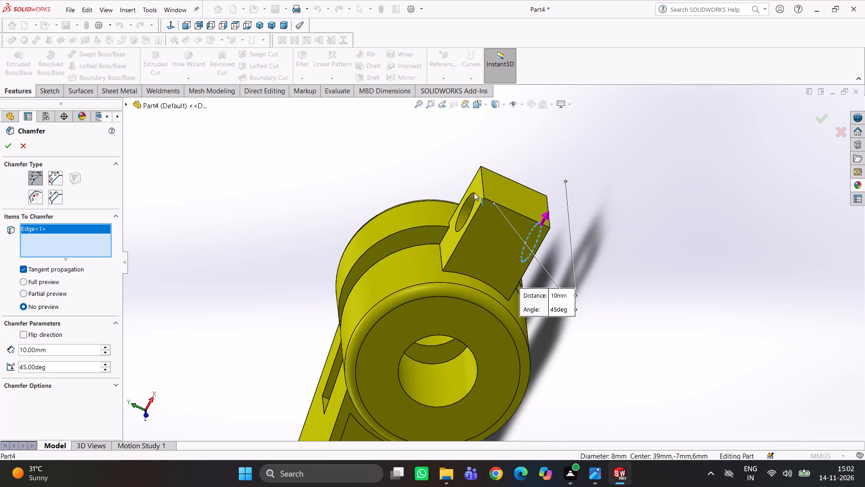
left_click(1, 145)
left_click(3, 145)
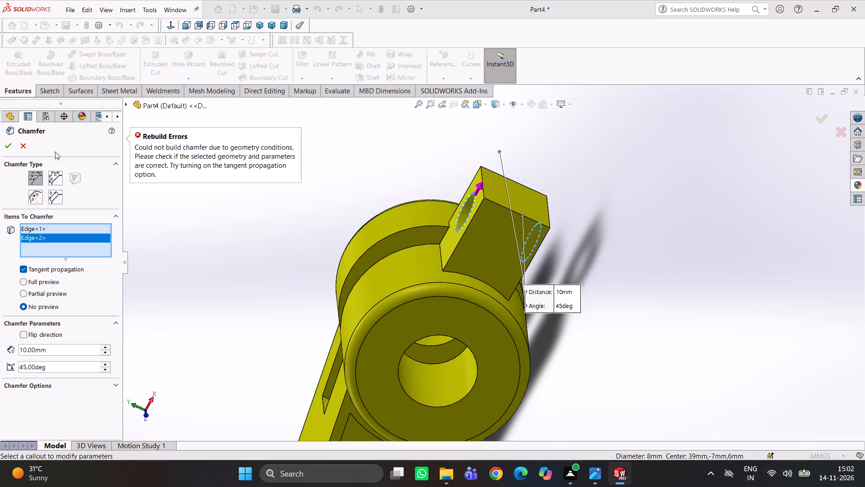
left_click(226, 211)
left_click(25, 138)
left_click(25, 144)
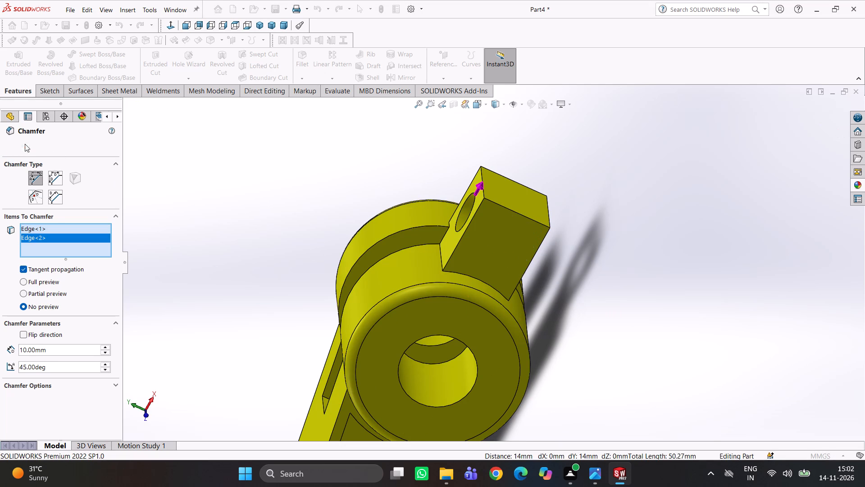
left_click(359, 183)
Chamfer one rim edge of the upper lug's through hole with a 5 mm distance at 45°.
left_click(305, 78)
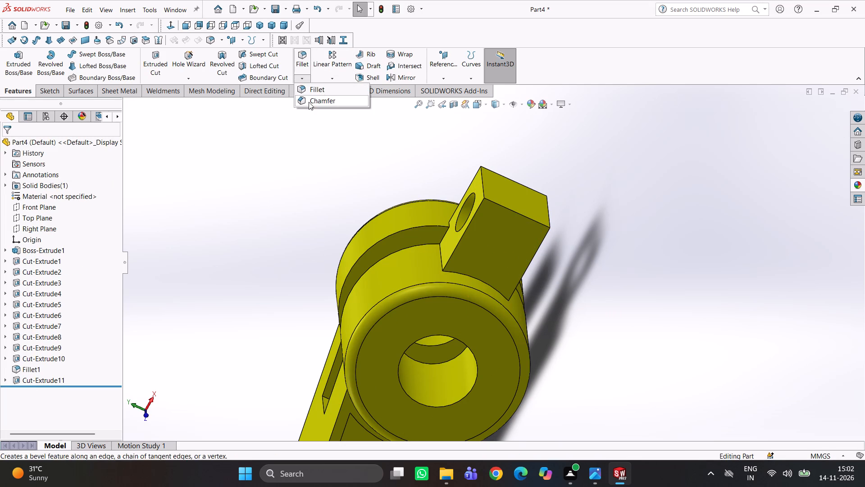
left_click(309, 101)
scroll(674, 220, "up", 3)
middle_click_drag(653, 249, 526, 166)
scroll(525, 257, "down", 4)
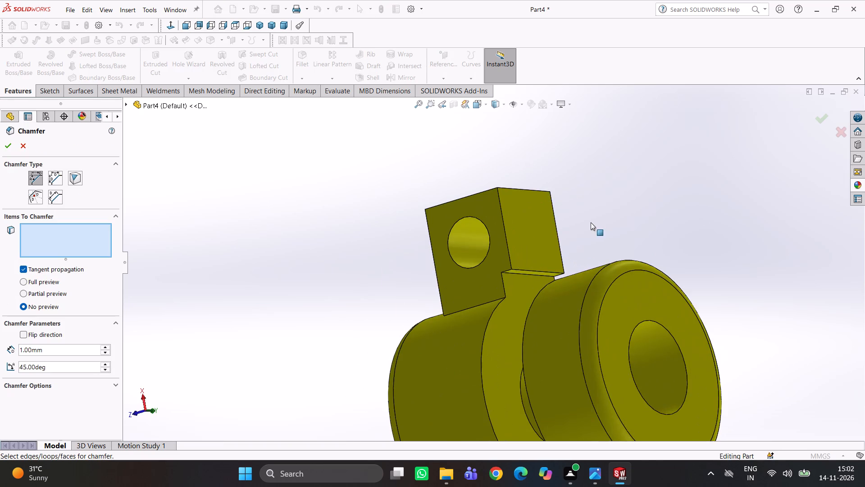
middle_click_drag(605, 212, 649, 219)
scroll(578, 241, "down", 4)
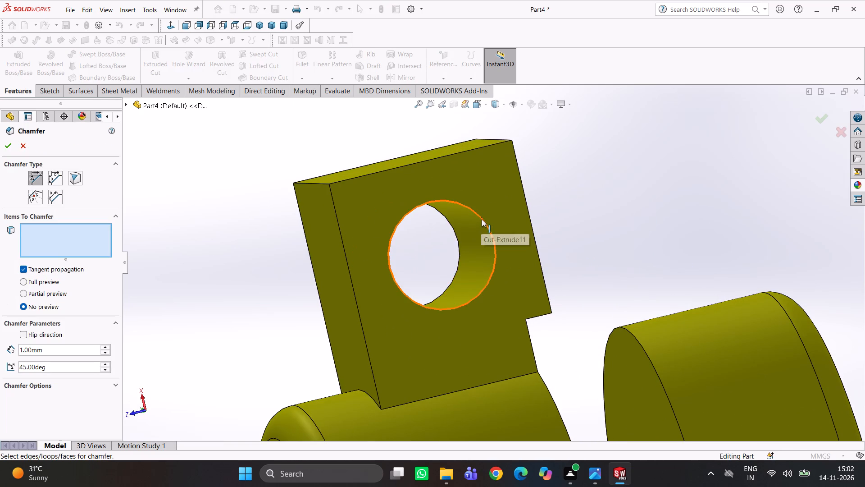
left_click(482, 219)
left_click_drag(77, 349, 10, 354)
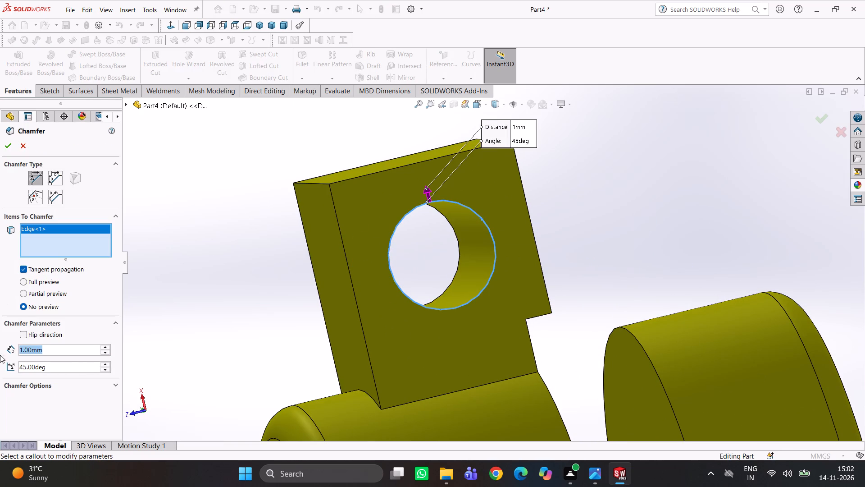
key("5")
key("Return")
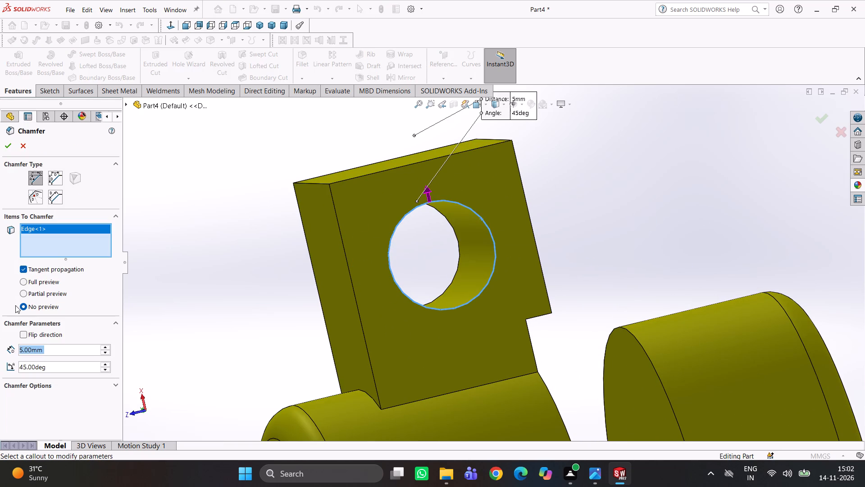
left_click(7, 147)
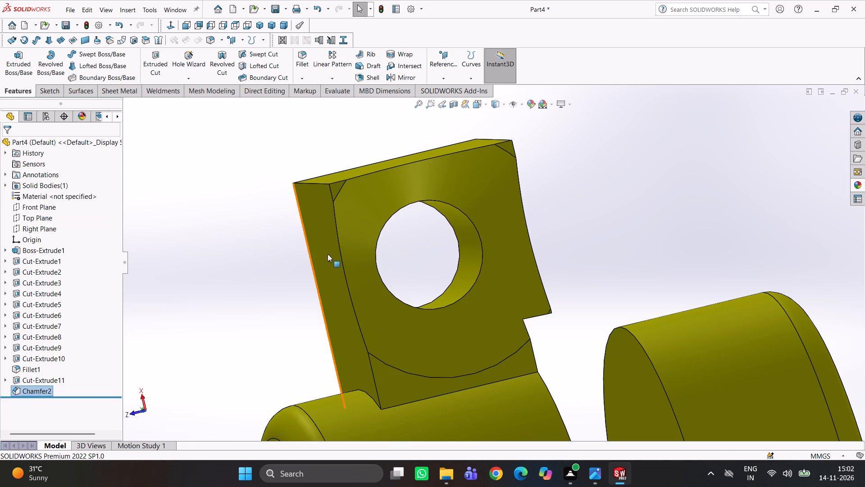
Edit the upper lug hole's chamfer, trying a 2 mm distance before setting it to 1 mm.
middle_click_drag(334, 257, 352, 277)
left_click(41, 391)
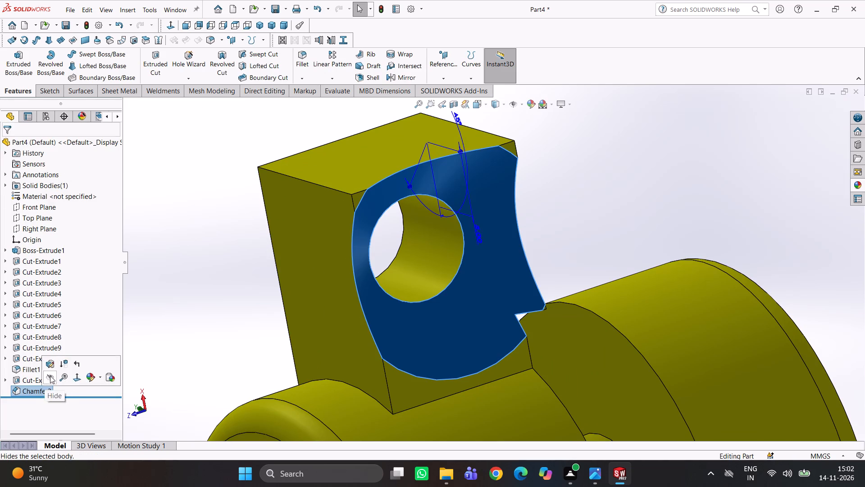
left_click(71, 386)
left_click(49, 390)
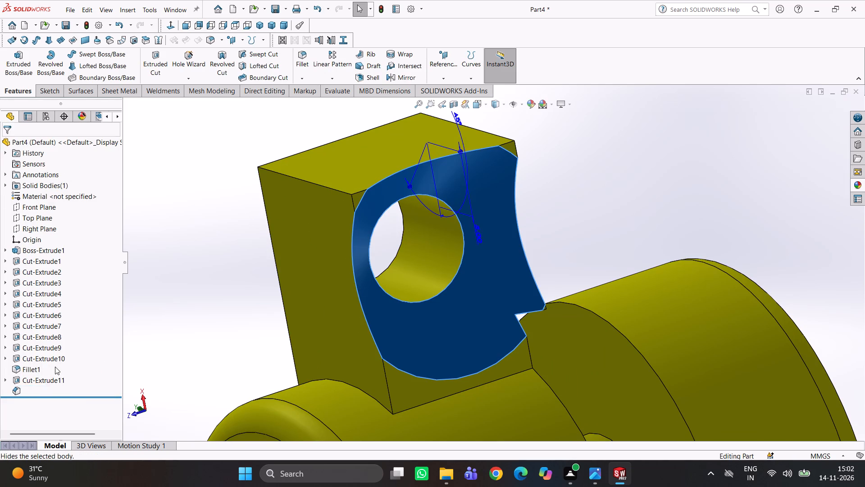
left_click(61, 389)
left_click(68, 359)
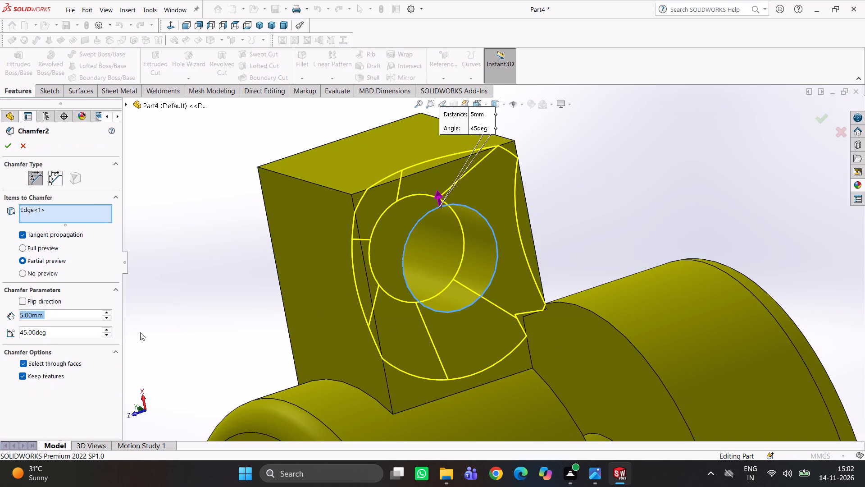
left_click_drag(50, 313, 6, 317)
key("2")
key("Return")
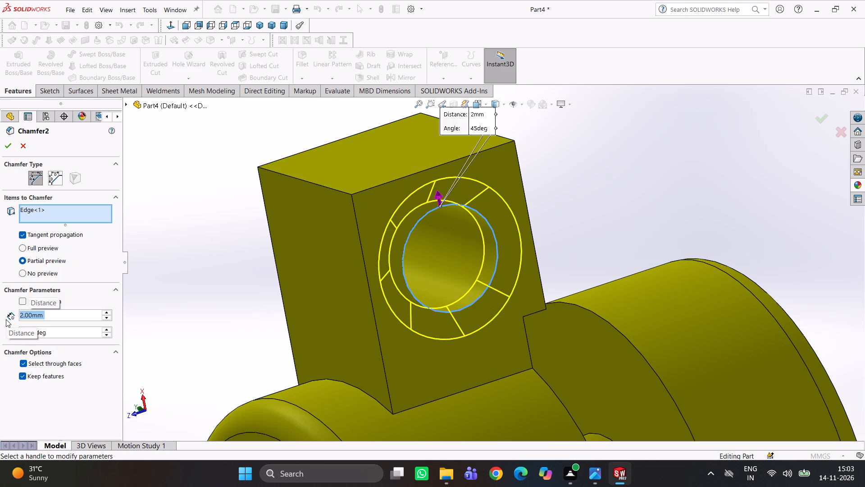
left_click_drag(65, 318, 25, 324)
key("1")
key("Return")
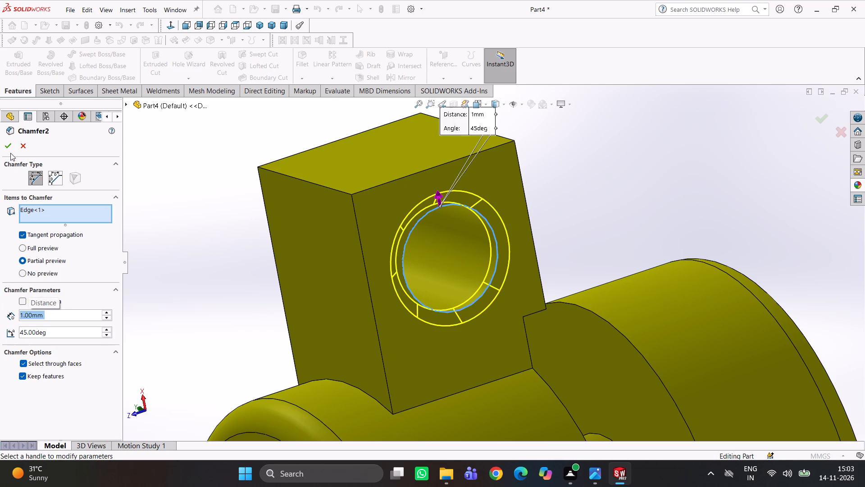
left_click(10, 150)
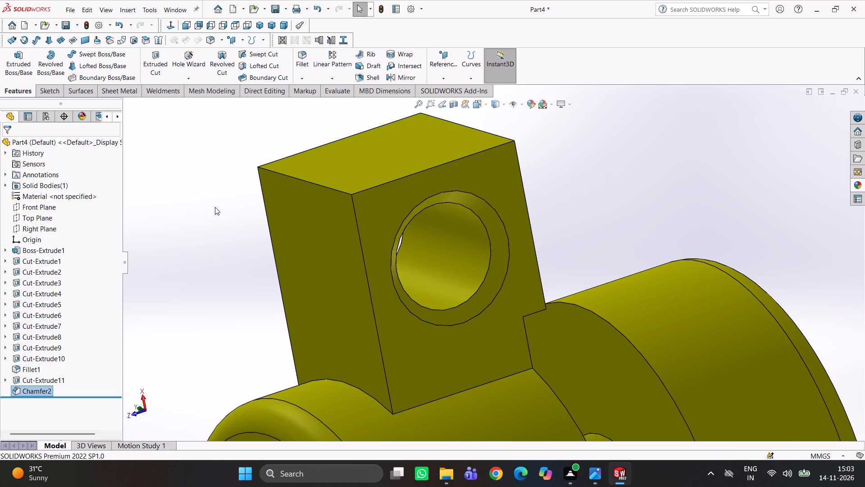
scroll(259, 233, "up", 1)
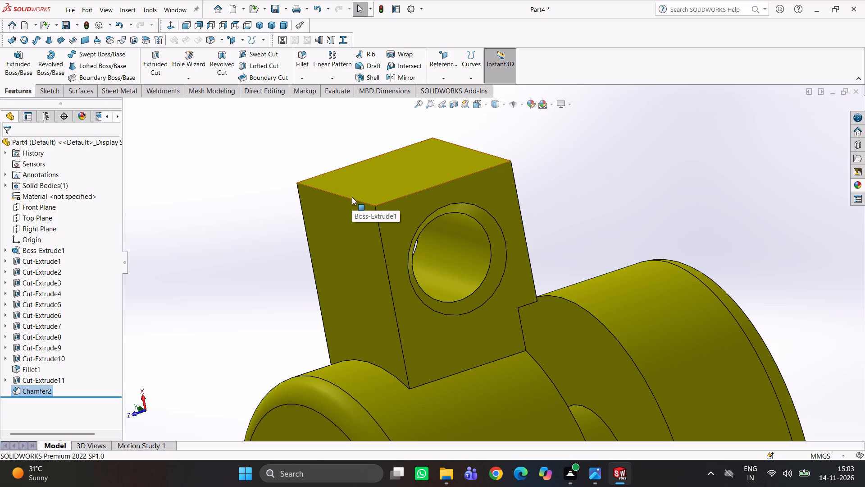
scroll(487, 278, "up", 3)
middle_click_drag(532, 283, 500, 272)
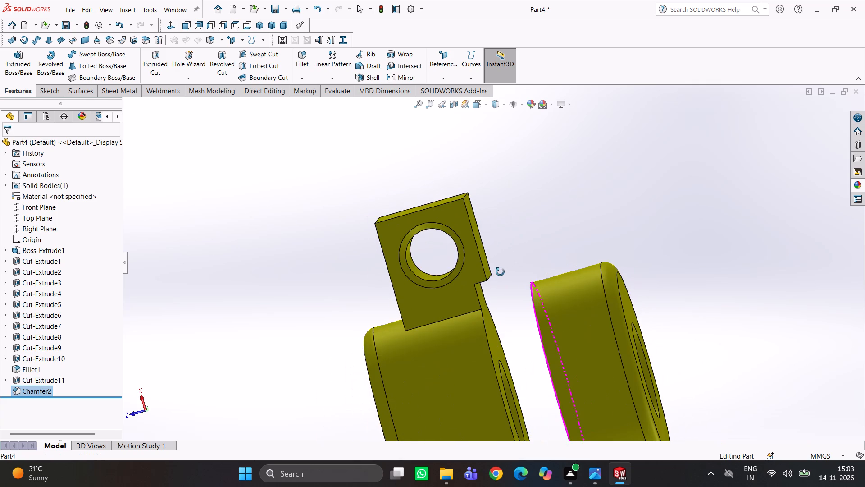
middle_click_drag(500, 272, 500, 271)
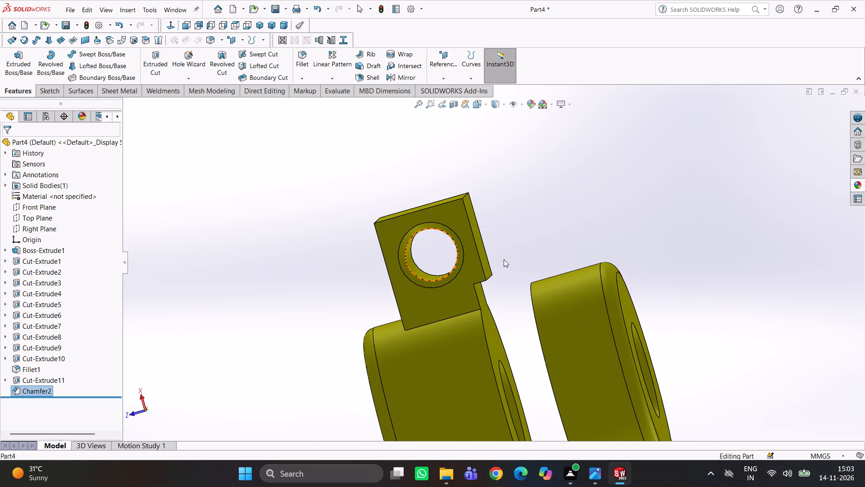
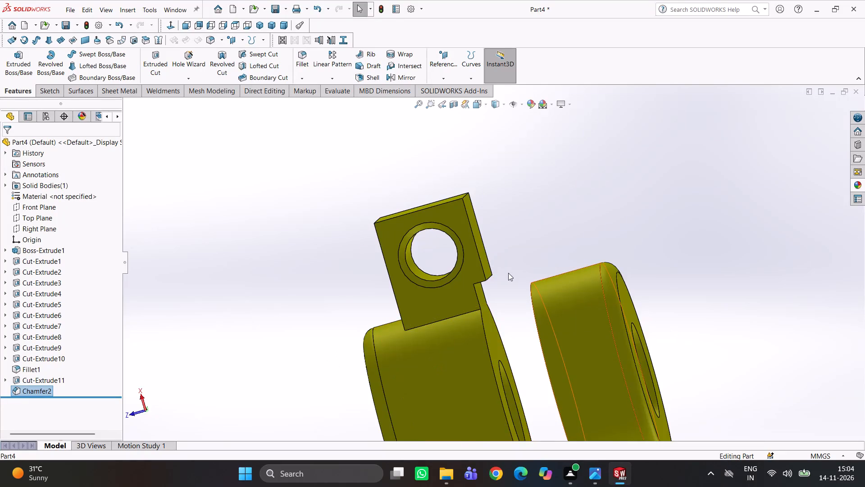
Examine the finished bracket from several sides, checking the bosses, the pocketed web and the drilled lugs.
scroll(512, 264, "up", 4)
middle_click_drag(493, 317, 469, 198)
scroll(605, 349, "up", 3)
middle_click_drag(573, 351, 534, 363)
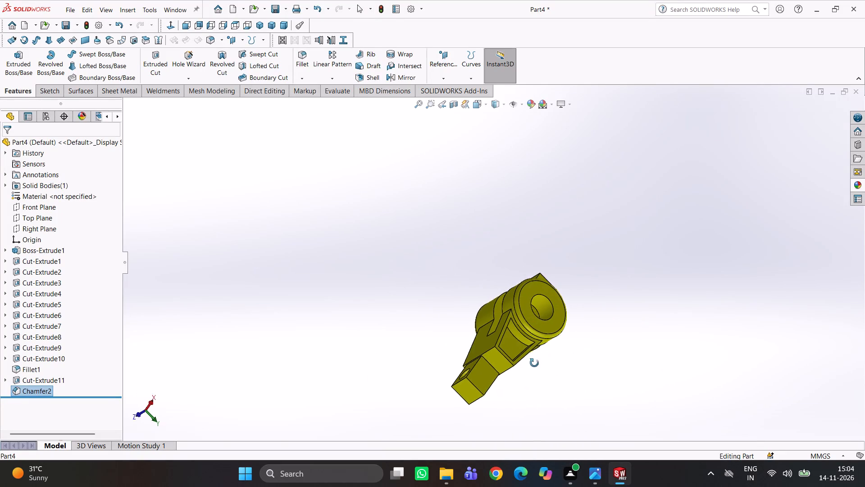
middle_click_drag(534, 363, 532, 366)
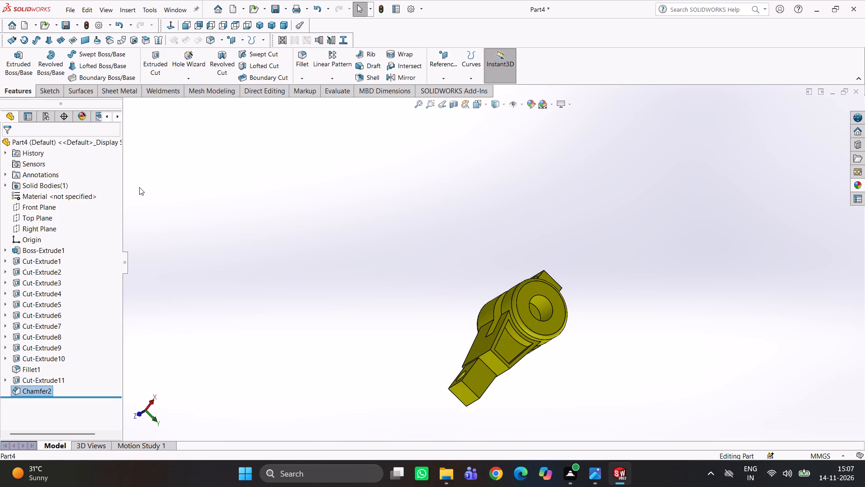
scroll(451, 383, "up", 3)
middle_click_drag(506, 379, 477, 264)
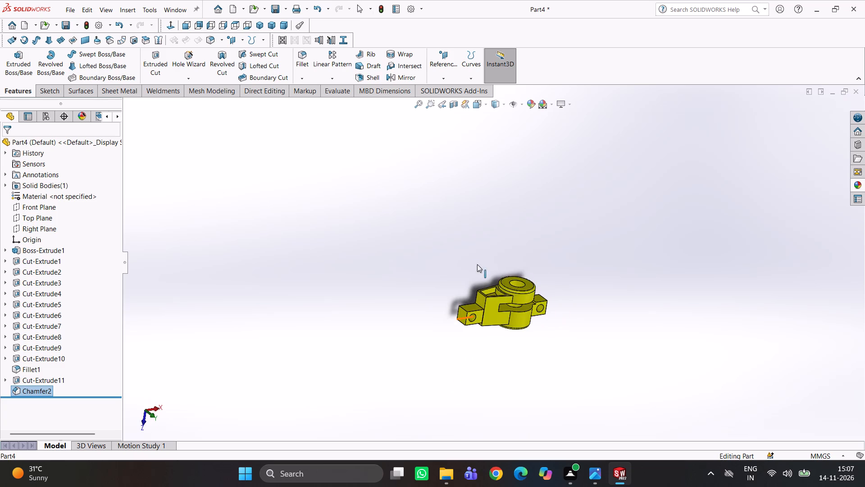
scroll(516, 285, "down", 3)
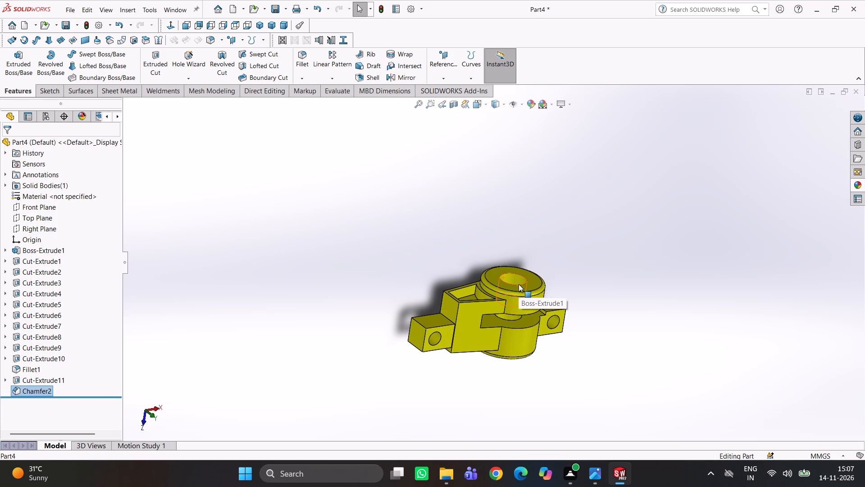
scroll(587, 221, "up", 3)
scroll(492, 326, "down", 4)
middle_click_drag(496, 317, 439, 166)
middle_click_drag(499, 299, 544, 225)
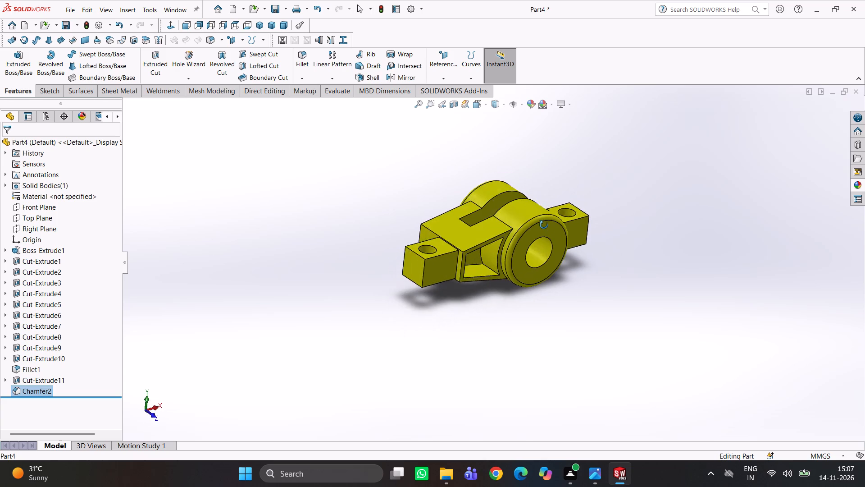
middle_click_drag(544, 225, 555, 243)
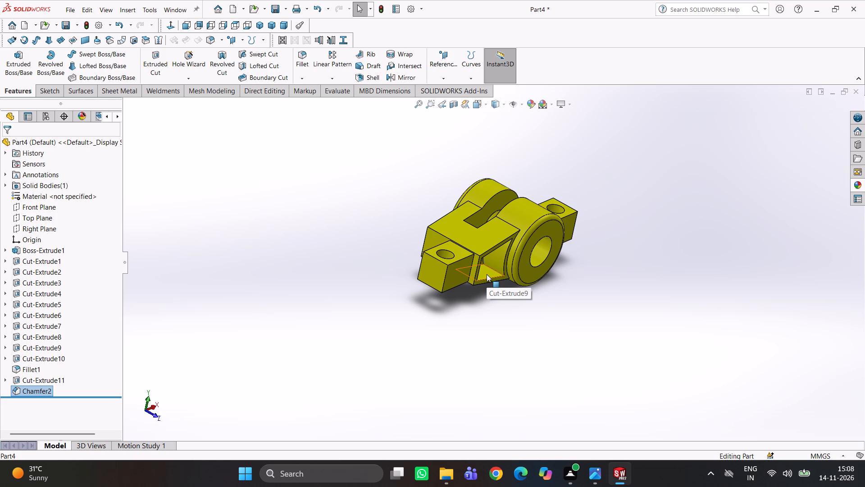
scroll(527, 275, "down", 3)
middle_click_drag(522, 273, 501, 289)
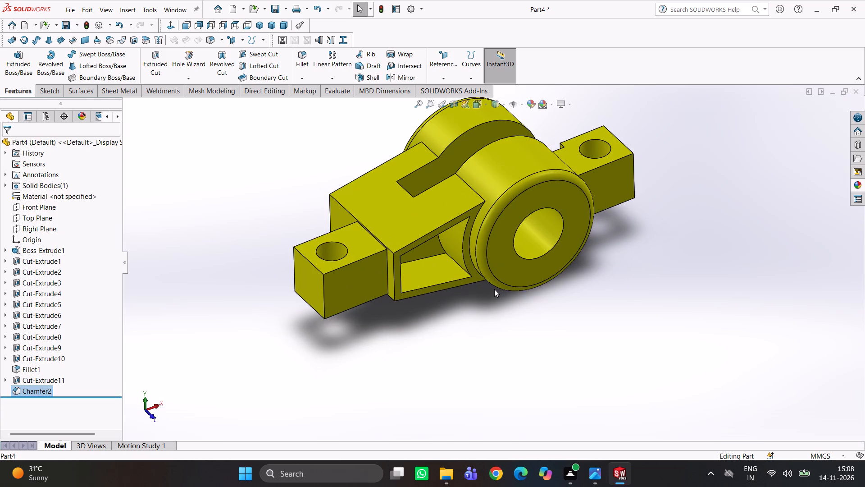
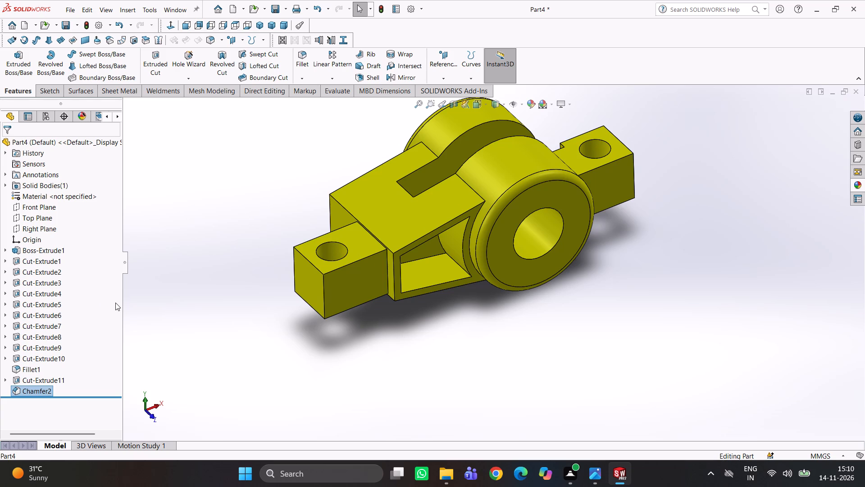
Examine the drilled end lug and the slotted block of the bracket from above and at close range.
scroll(212, 308, "up", 2)
middle_click_drag(344, 253, 375, 299)
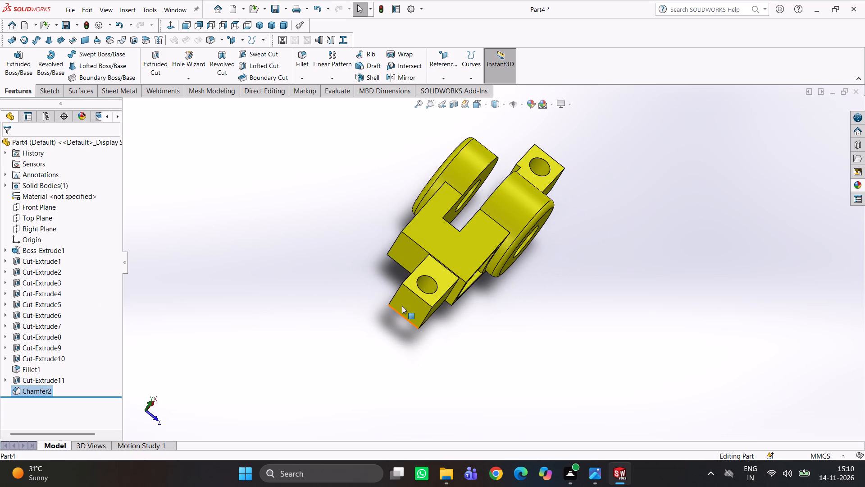
scroll(432, 304, "down", 4)
middle_click_drag(494, 281, 472, 313)
scroll(475, 279, "up", 2)
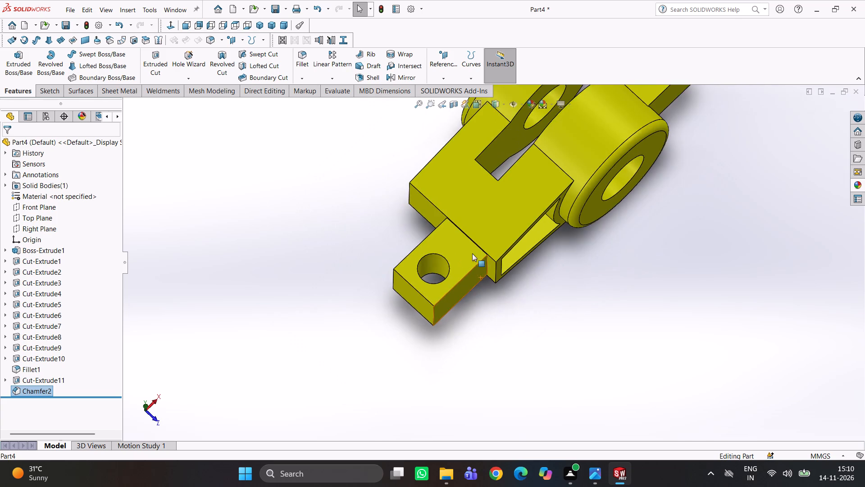
scroll(473, 247, "up", 2)
middle_click_drag(522, 250, 529, 294)
scroll(493, 276, "down", 3)
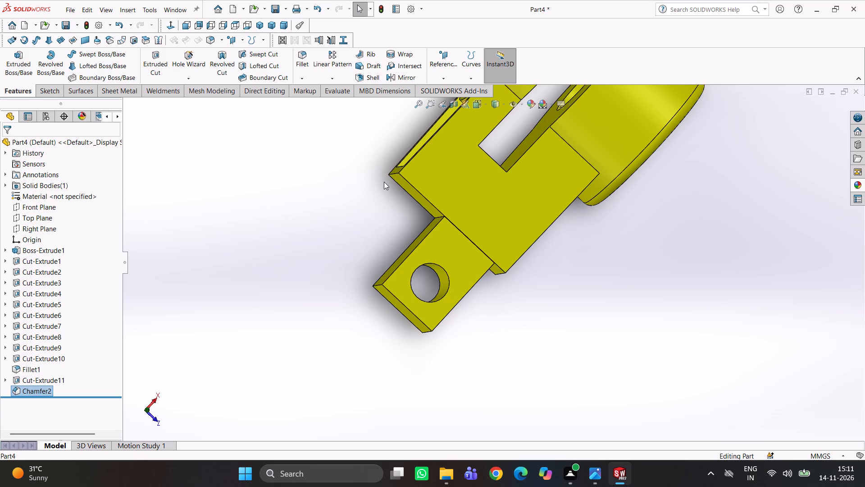
Inspect the bored cylindrical bosses, the side pocket and the drilled lug of the bracket from several angles.
scroll(529, 212, "up", 3)
middle_click_drag(619, 232, 540, 189)
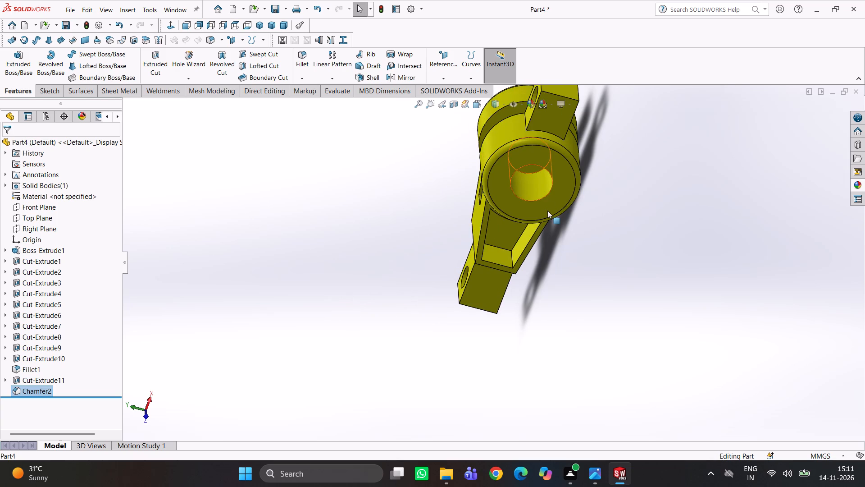
scroll(547, 211, "down", 3)
middle_click_drag(548, 213, 592, 177)
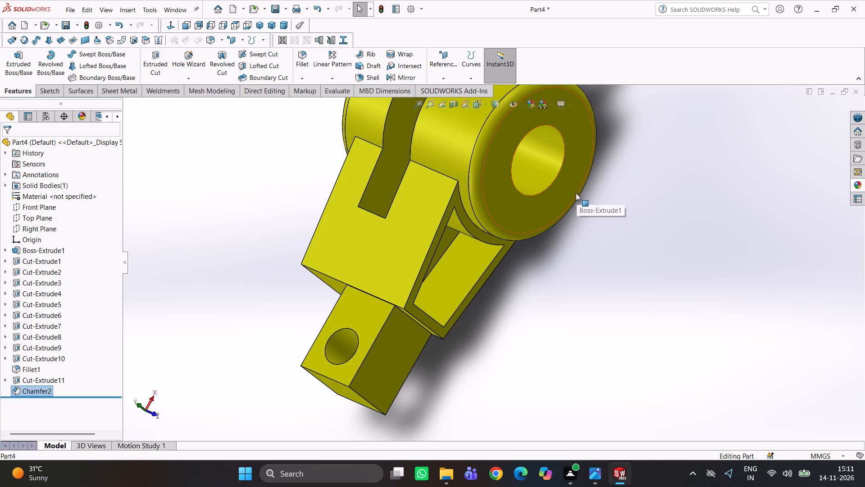
scroll(548, 216, "up", 2)
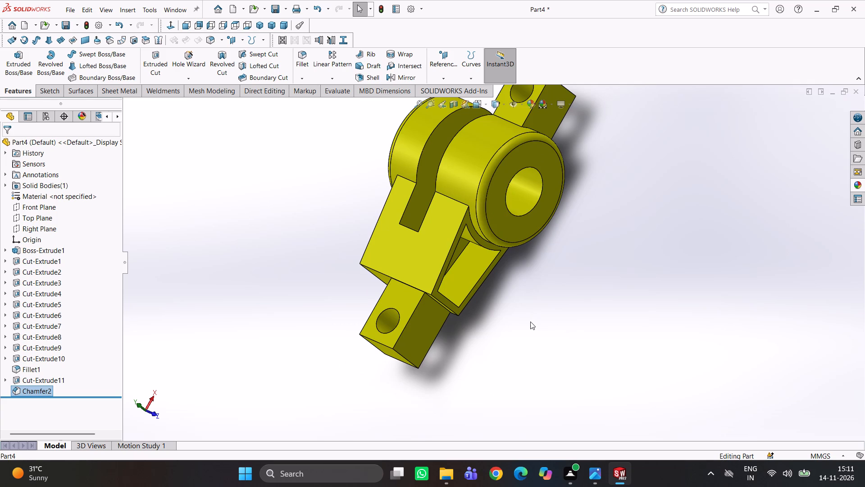
middle_click_drag(518, 320, 485, 276)
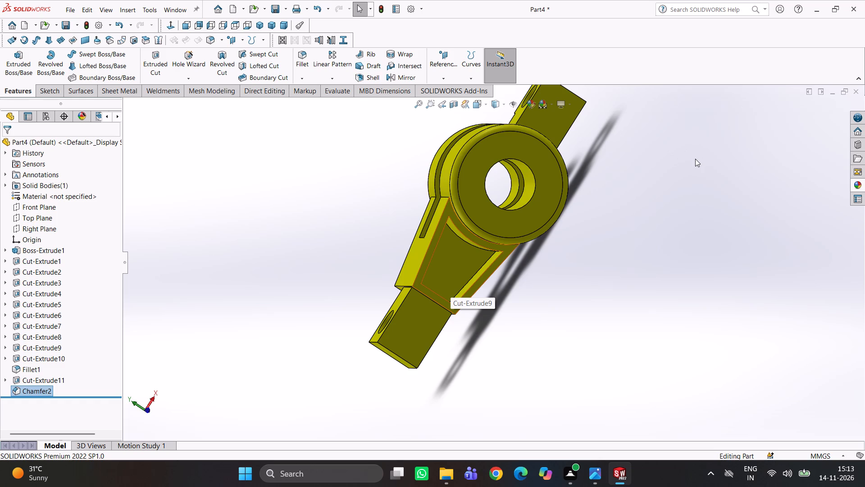
scroll(410, 277, "up", 2)
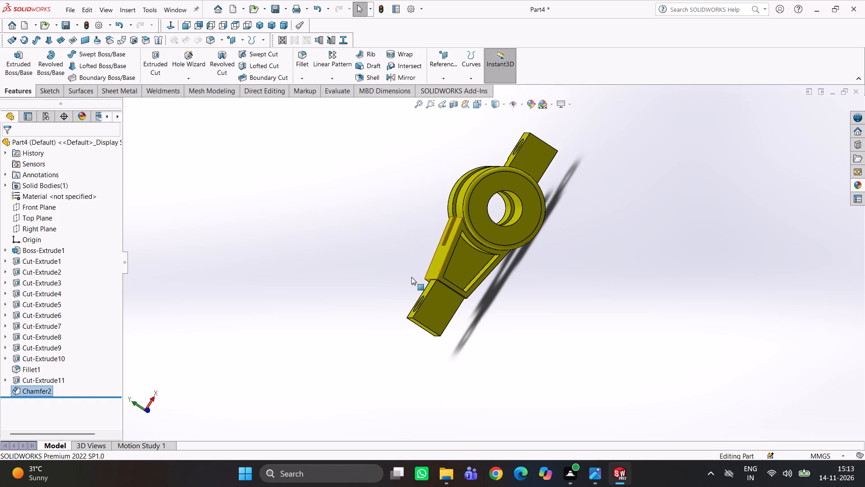
middle_click_drag(578, 307, 646, 267)
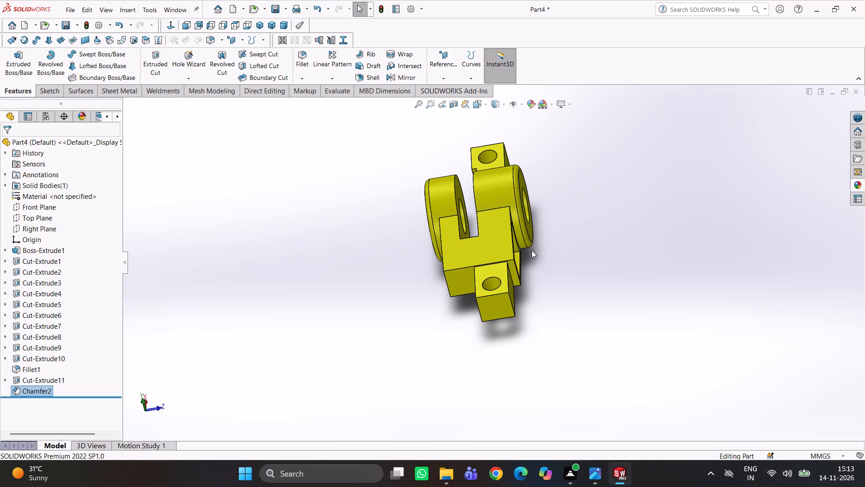
scroll(465, 280, "down", 4)
middle_click_drag(655, 259, 561, 312)
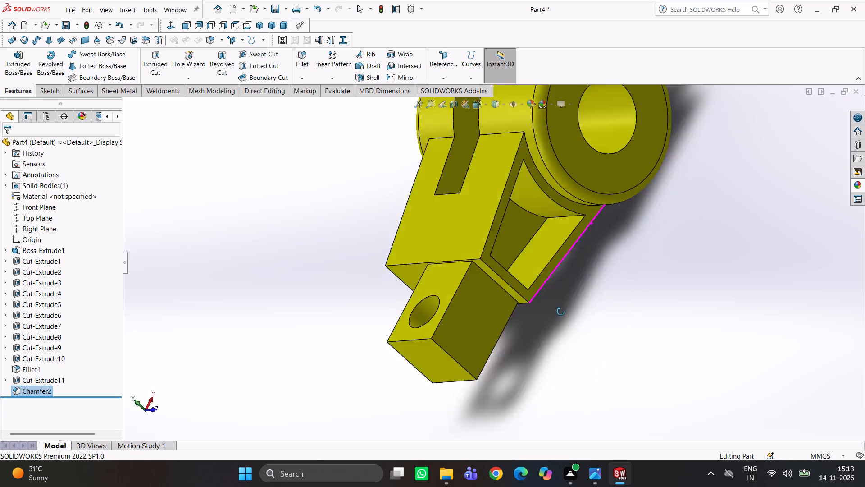
middle_click_drag(561, 312, 610, 304)
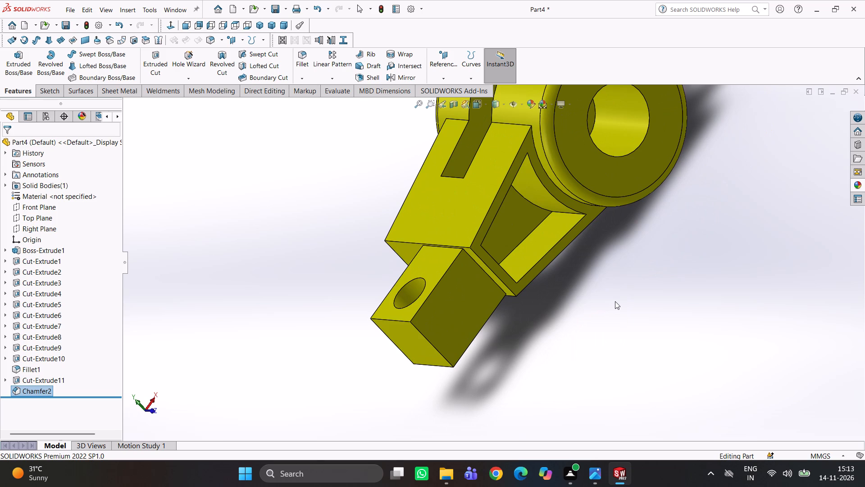
scroll(548, 284, "up", 1)
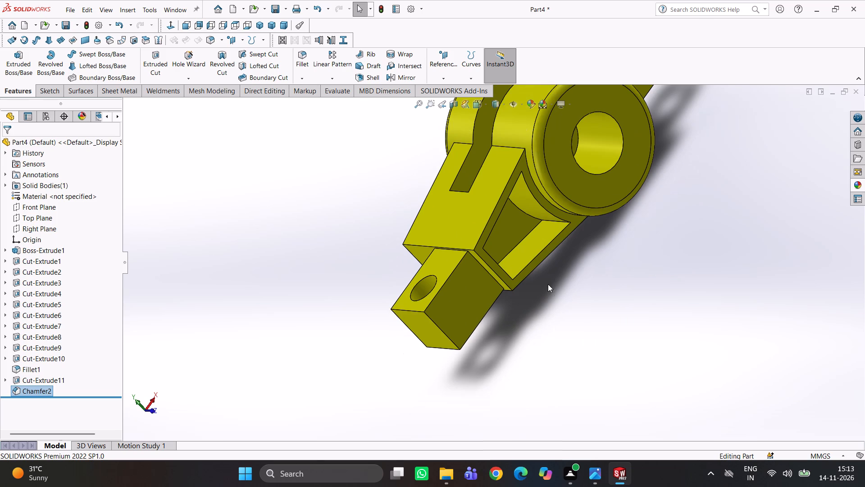
scroll(548, 284, "up", 1)
middle_click_drag(542, 283, 558, 308)
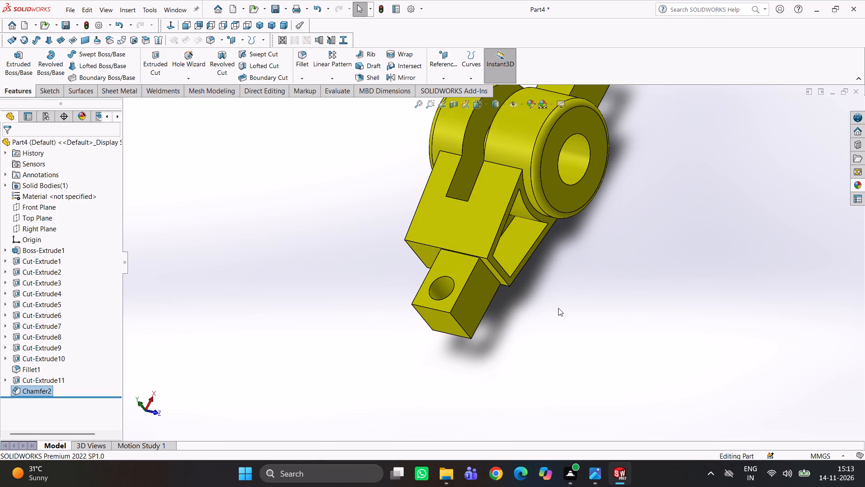
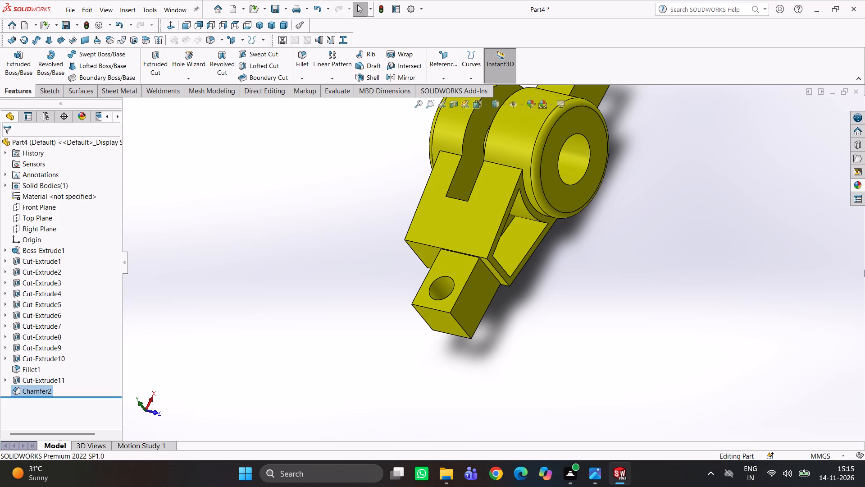
Examine the filleted boss face, the slot between the bosses and the side pocket of the bracket at close range.
scroll(597, 293, "up", 3)
middle_click_drag(597, 293, 556, 182)
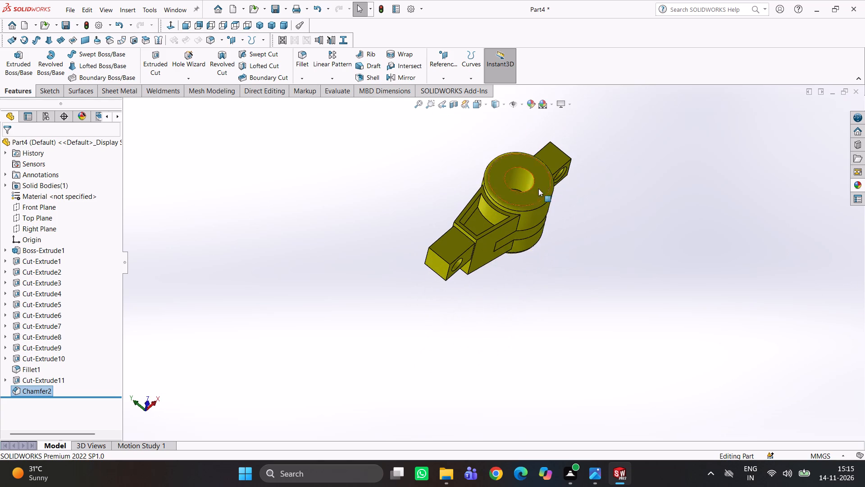
scroll(522, 194, "down", 4)
middle_click_drag(522, 194, 555, 258)
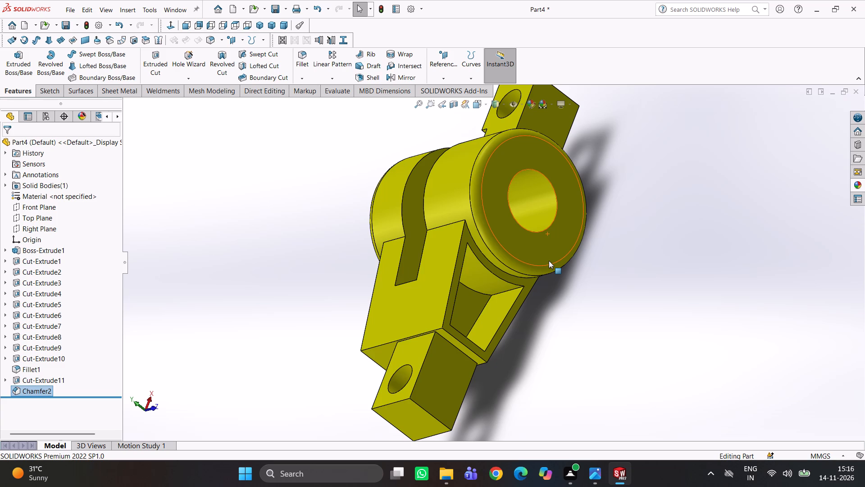
scroll(467, 274, "up", 2)
scroll(451, 272, "down", 3)
middle_click_drag(496, 270, 521, 275)
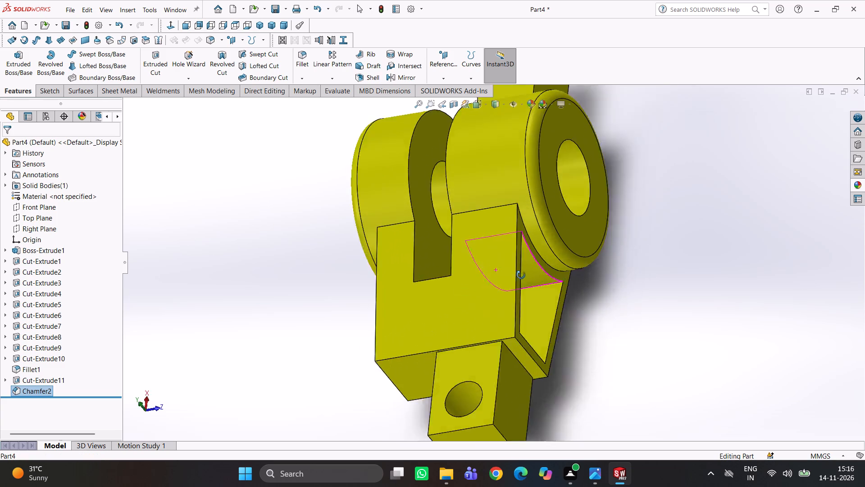
middle_click_drag(521, 275, 544, 273)
scroll(487, 273, "up", 3)
middle_click_drag(487, 271, 509, 286)
scroll(487, 271, "down", 1)
scroll(414, 234, "down", 4)
middle_click_drag(583, 257, 434, 272)
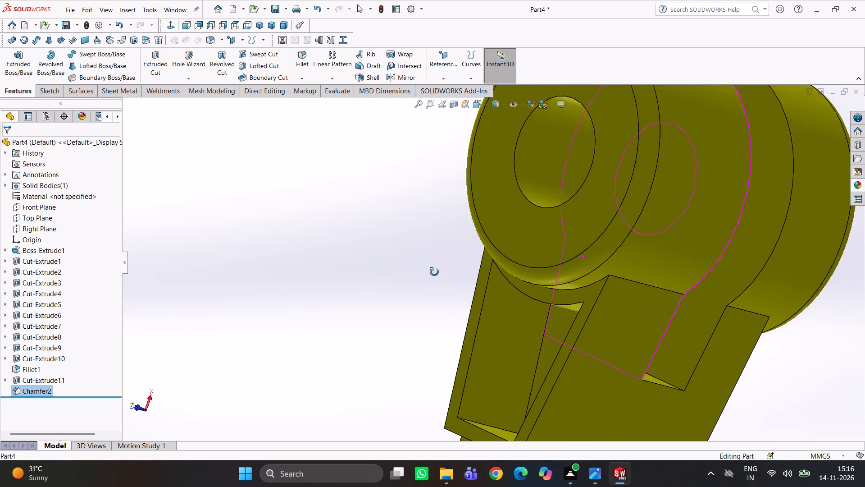
middle_click_drag(434, 272, 510, 251)
scroll(527, 254, "up", 4)
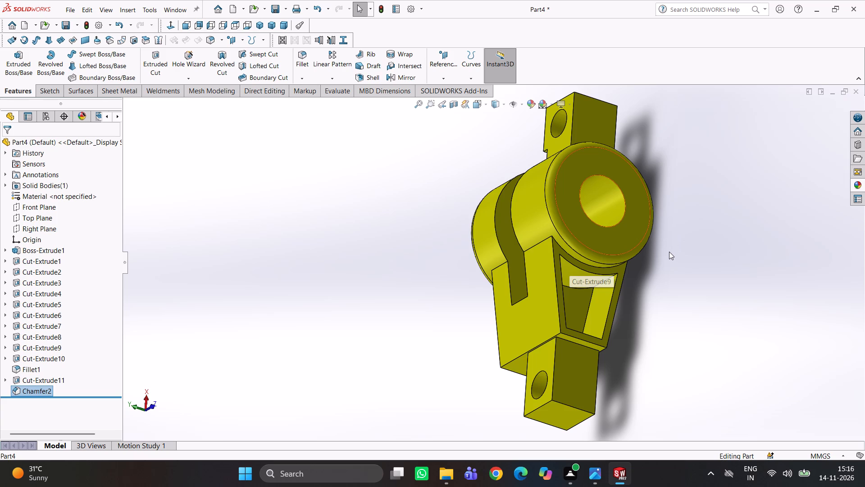
Inspect the bracket's side profile, its slotted block and the chamfered hole of the lug beside the bosses.
scroll(635, 255, "up", 2)
middle_click_drag(595, 275, 556, 302)
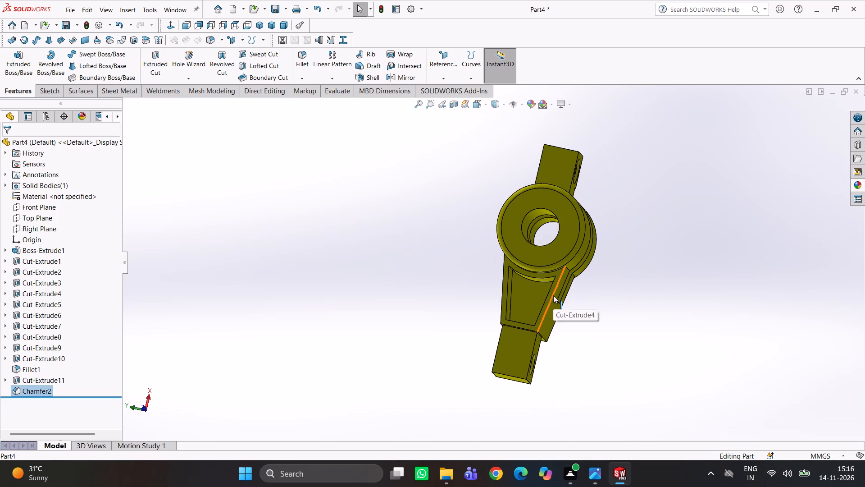
scroll(568, 293, "down", 4)
middle_click_drag(569, 291, 510, 358)
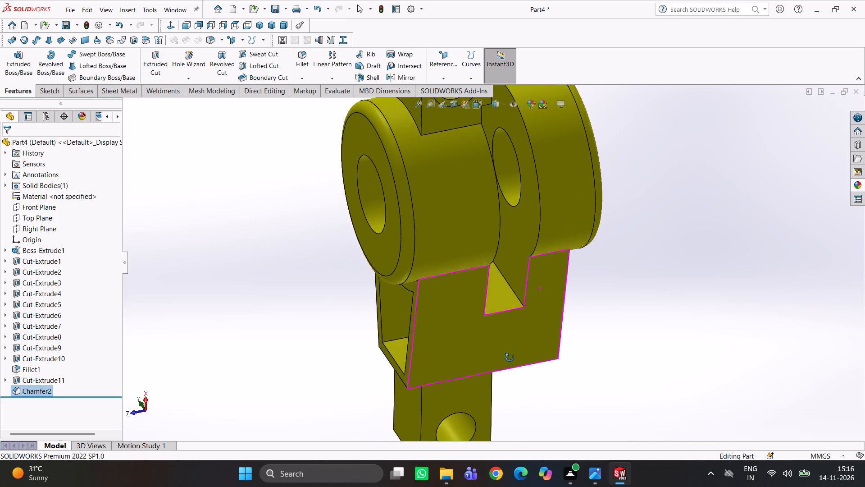
middle_click_drag(510, 358, 510, 358)
scroll(517, 244, "up", 3)
middle_click_drag(517, 244, 494, 286)
scroll(489, 210, "down", 5)
middle_click_drag(524, 217, 566, 244)
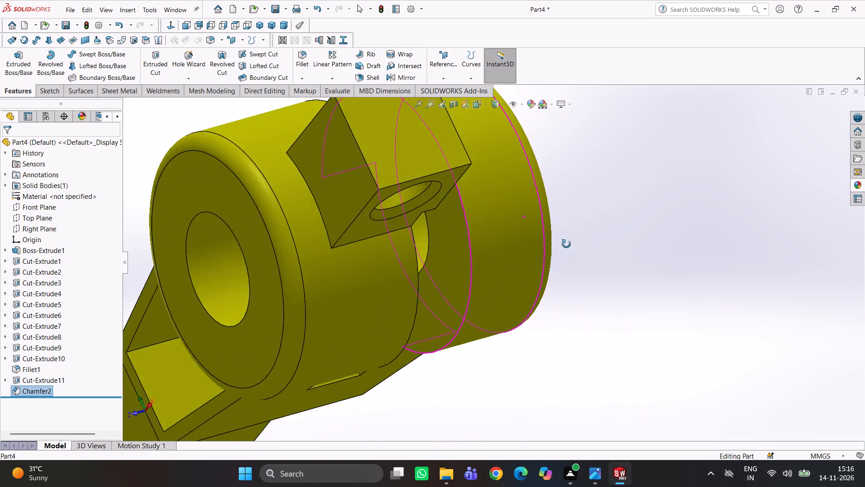
middle_click_drag(566, 244, 568, 309)
scroll(439, 233, "up", 4)
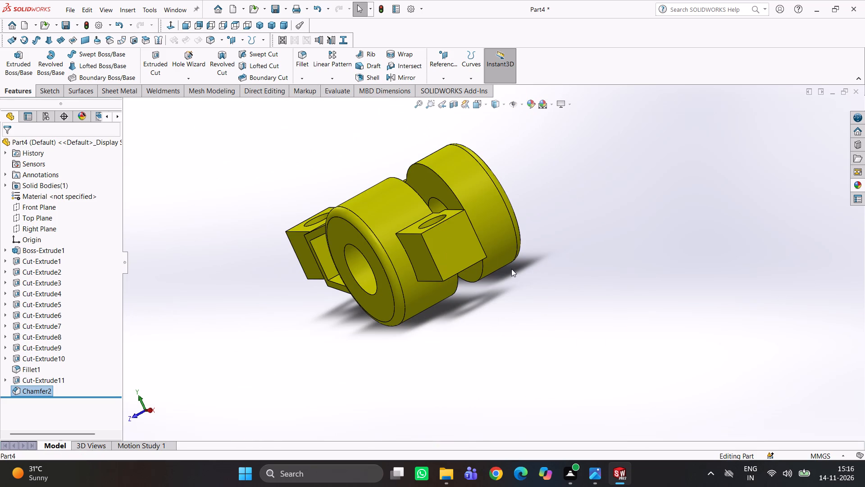
scroll(477, 285, "down", 3)
middle_click_drag(477, 285, 466, 333)
scroll(426, 283, "up", 4)
middle_click_drag(429, 279, 471, 381)
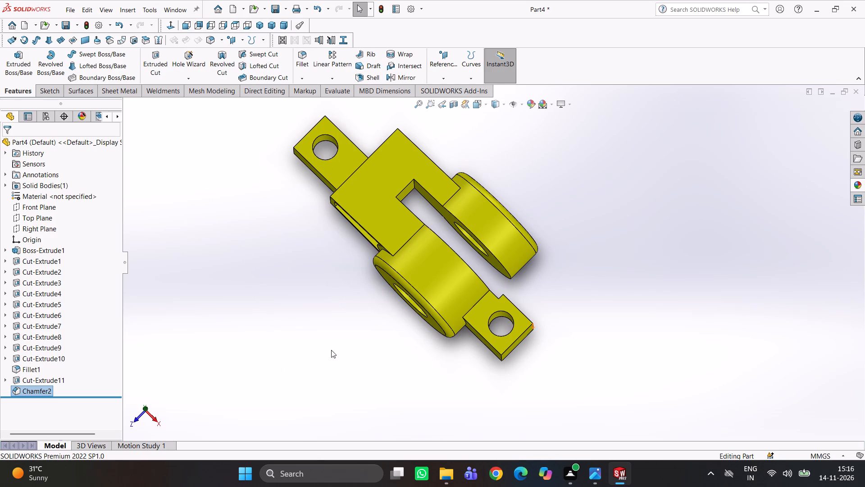
scroll(428, 305, "up", 2)
middle_click_drag(584, 273, 605, 217)
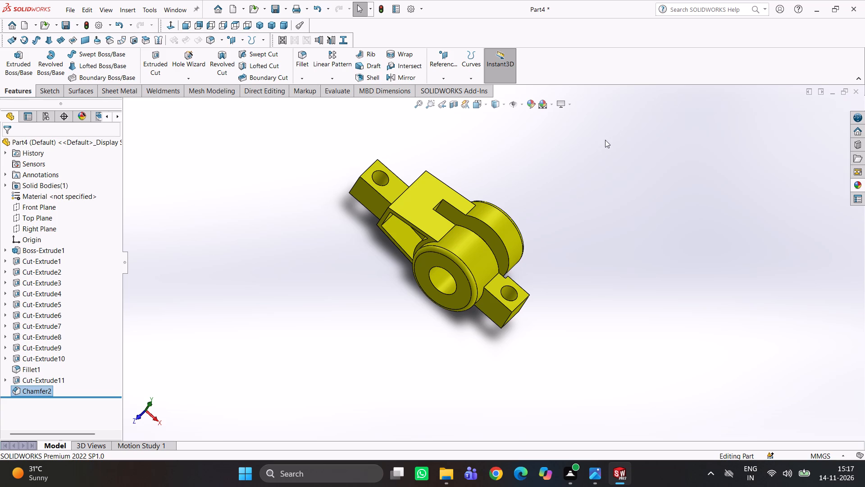
Examine the whole bracket around its two bosses, covering both drilled lugs and the central slot.
middle_click_drag(553, 302, 507, 249)
scroll(507, 248, "up", 1)
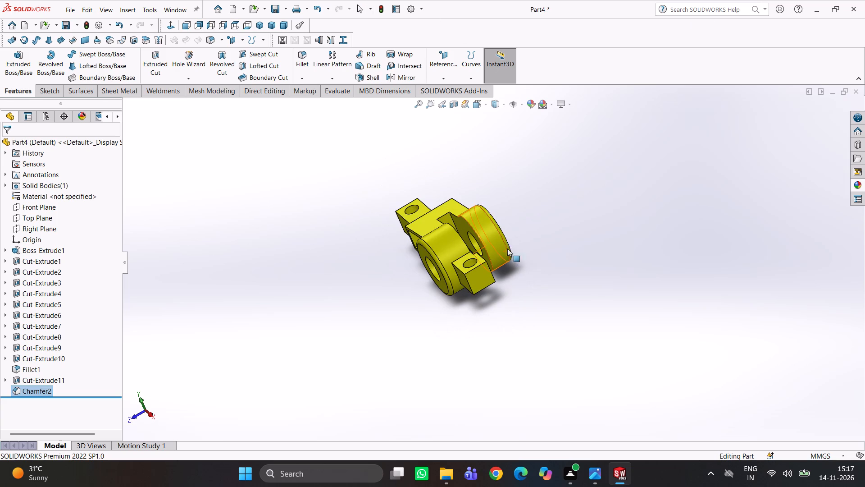
middle_click(507, 248)
scroll(501, 250, "down", 2)
middle_click_drag(500, 251, 533, 209)
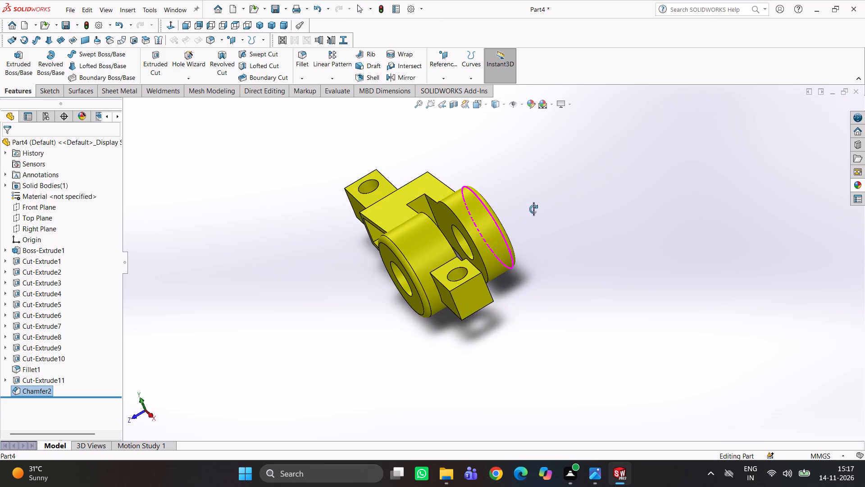
middle_click_drag(533, 209, 526, 353)
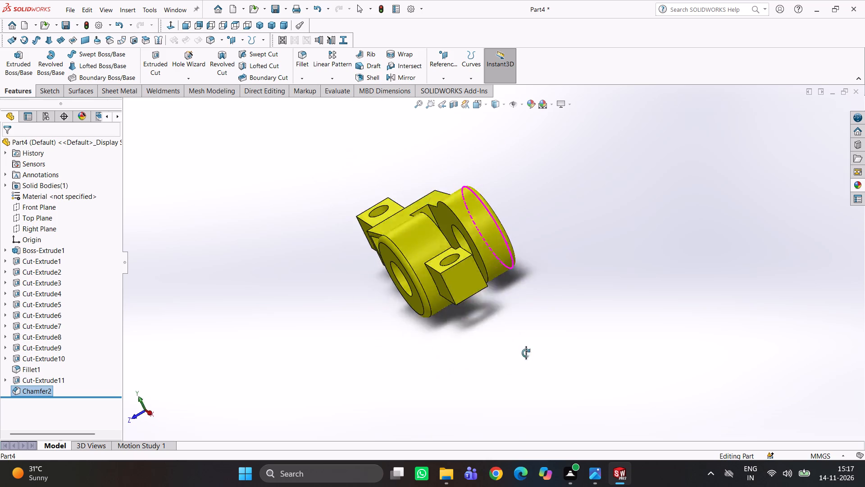
middle_click_drag(526, 353, 433, 328)
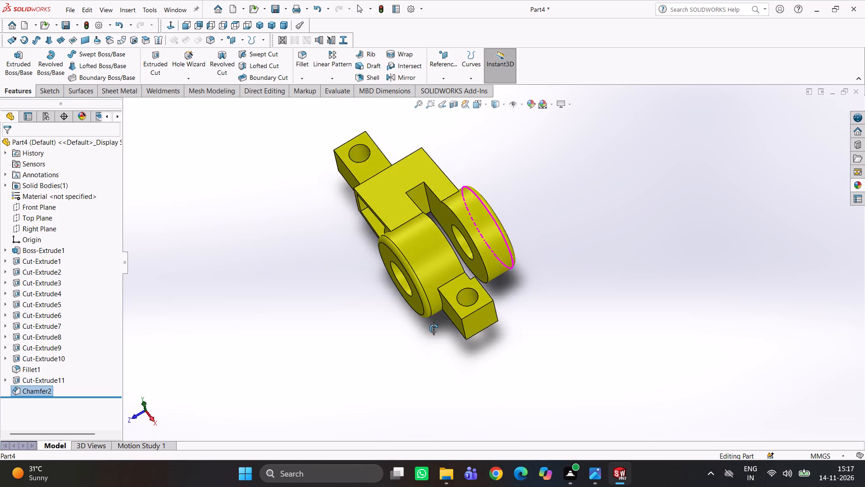
middle_click_drag(433, 328, 360, 236)
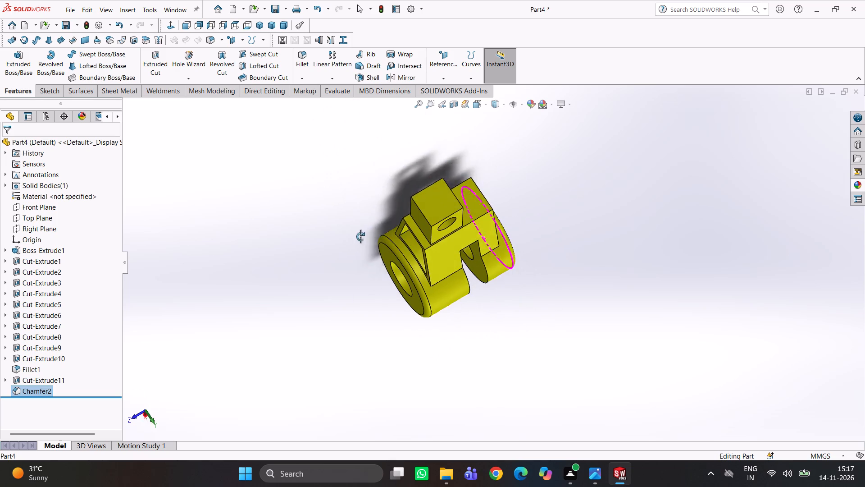
middle_click_drag(360, 236, 399, 287)
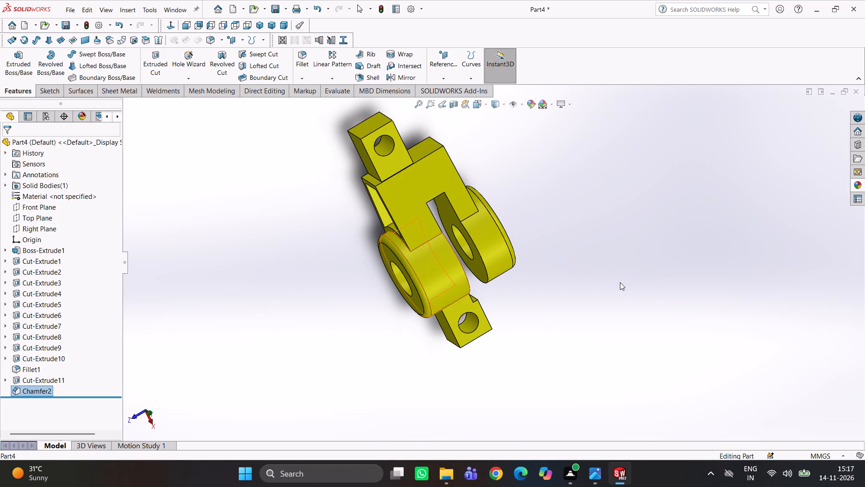
middle_click(620, 282)
middle_click_drag(417, 289, 378, 303)
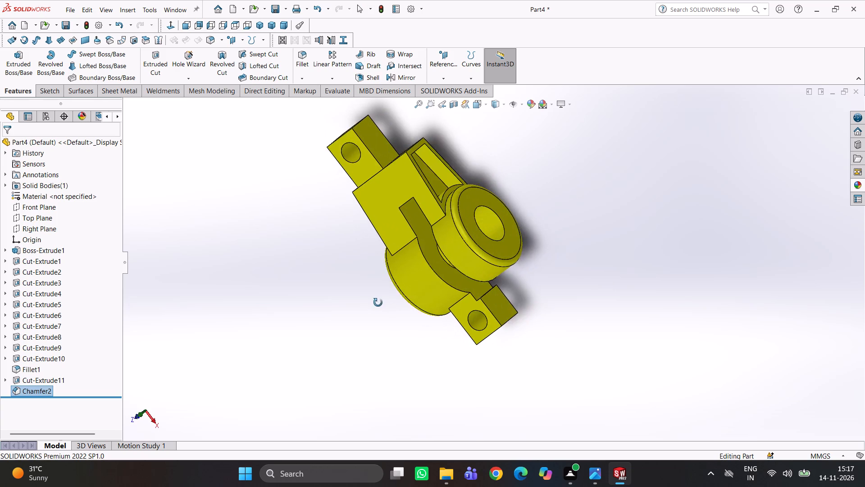
middle_click_drag(378, 303, 384, 300)
middle_click_drag(455, 266, 409, 223)
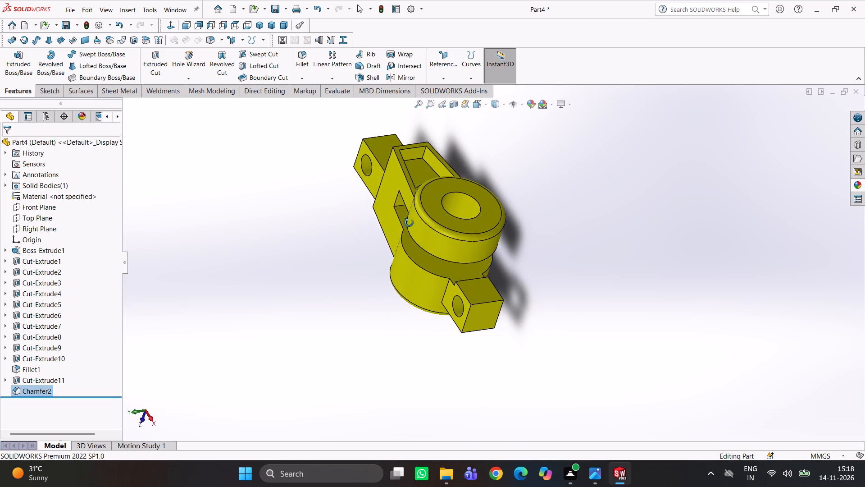
middle_click_drag(409, 223, 419, 228)
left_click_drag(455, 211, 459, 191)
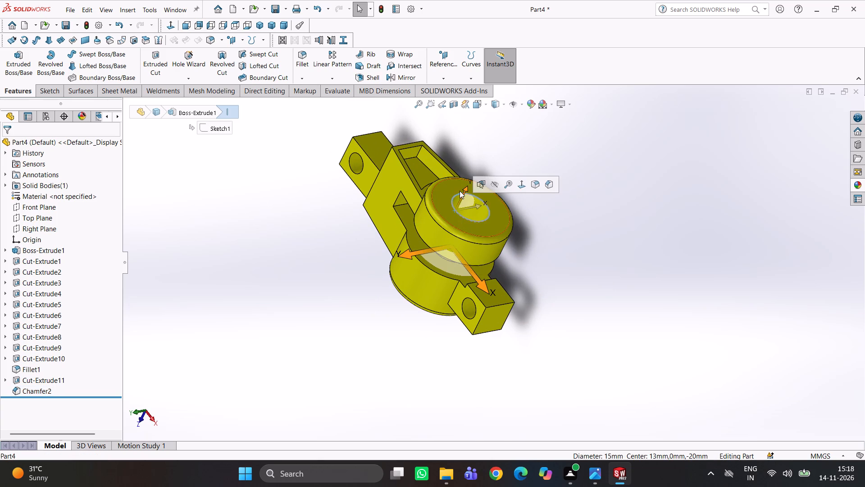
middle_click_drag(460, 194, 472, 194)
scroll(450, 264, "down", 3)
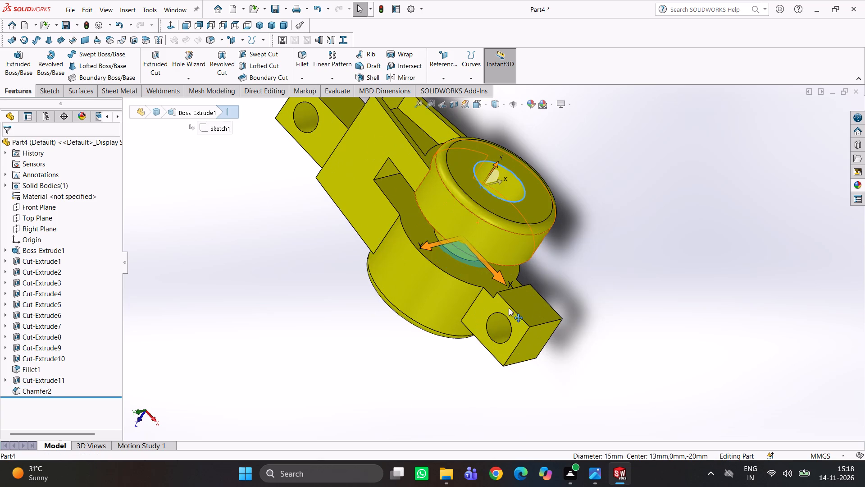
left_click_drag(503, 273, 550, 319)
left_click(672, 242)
Review the overall shape of the bracket from both boss ends and along the side pocket.
scroll(617, 244, "up", 3)
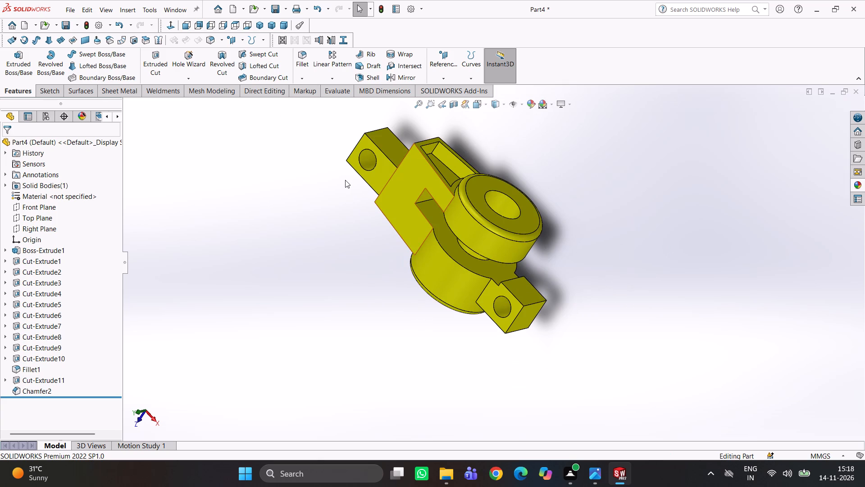
scroll(376, 151, "up", 2)
middle_click_drag(411, 179, 432, 250)
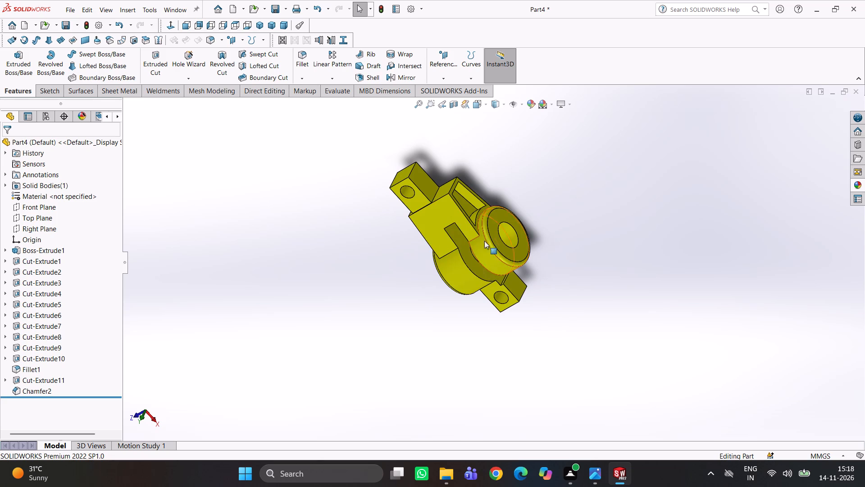
scroll(509, 245, "up", 2)
middle_click_drag(510, 247, 578, 271)
scroll(450, 260, "down", 3)
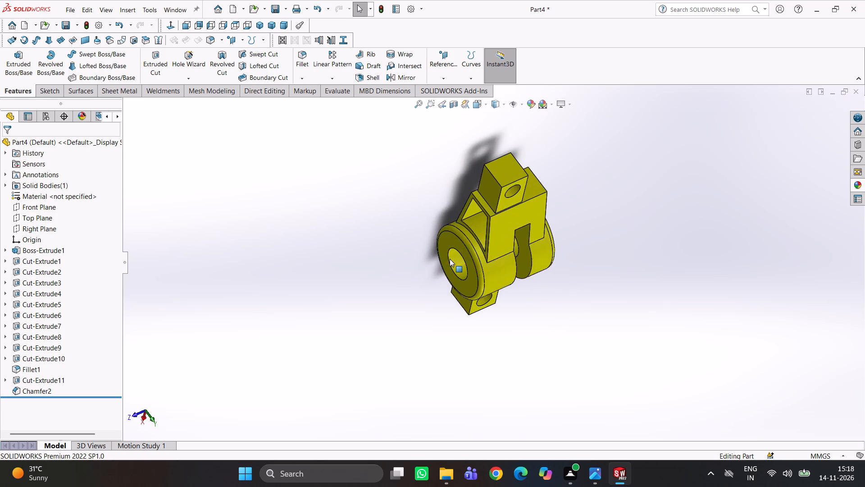
middle_click_drag(450, 259, 442, 313)
scroll(443, 313, "down", 1)
scroll(454, 277, "up", 1)
scroll(487, 211, "down", 1)
middle_click_drag(507, 230, 555, 247)
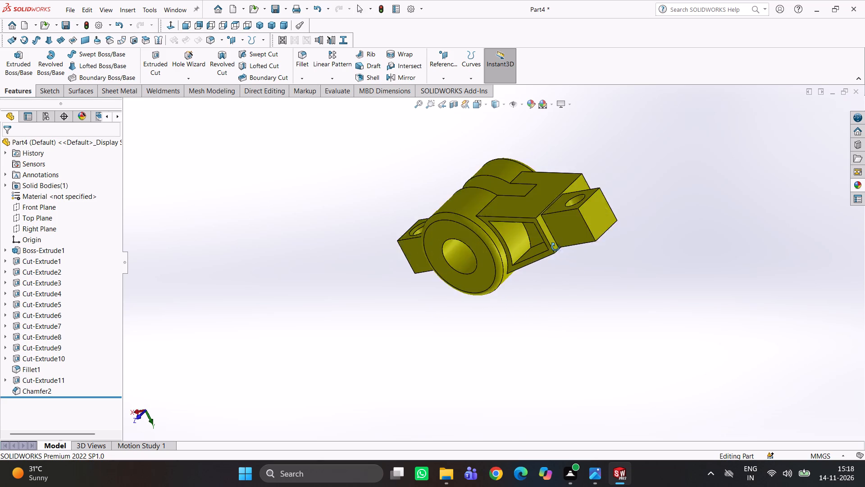
middle_click_drag(555, 247, 560, 248)
Inspect the hole in the lug at the slotted-block end and the adjoining block faces at close range.
scroll(549, 186, "down", 5)
middle_click_drag(562, 198, 596, 311)
scroll(696, 306, "down", 4)
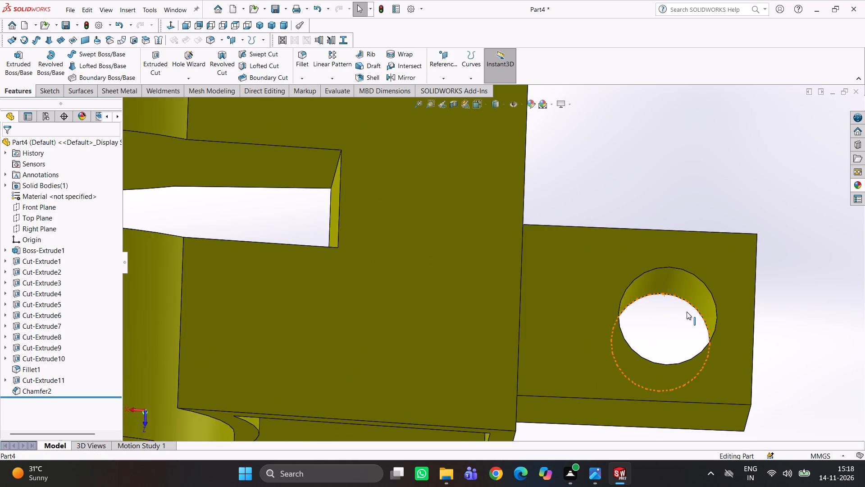
middle_click_drag(685, 308, 678, 324)
scroll(674, 334, "down", 1)
scroll(678, 323, "up", 3)
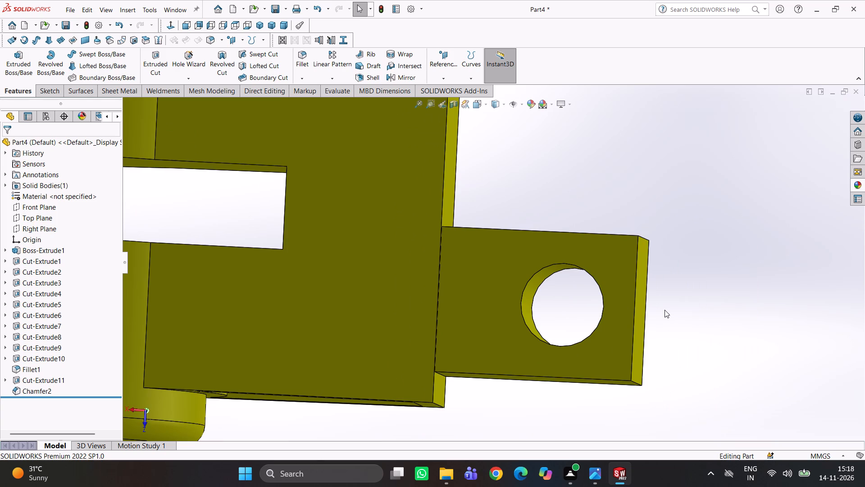
scroll(660, 264, "up", 2)
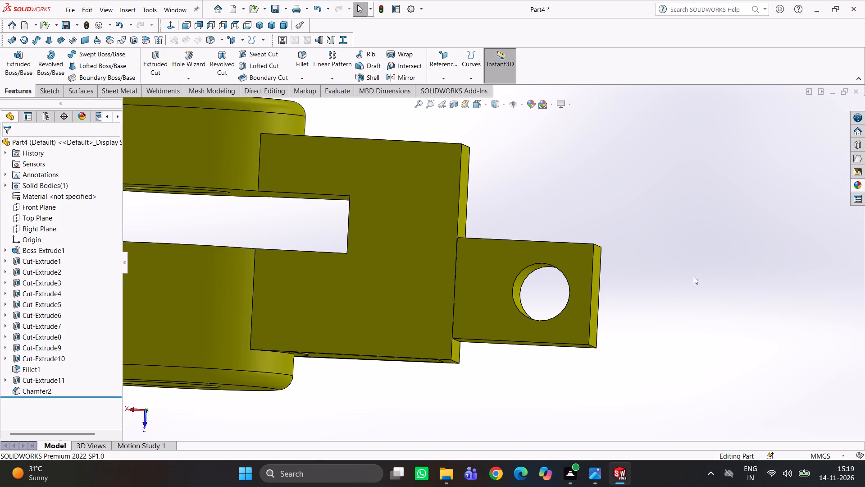
middle_click_drag(607, 303, 645, 286)
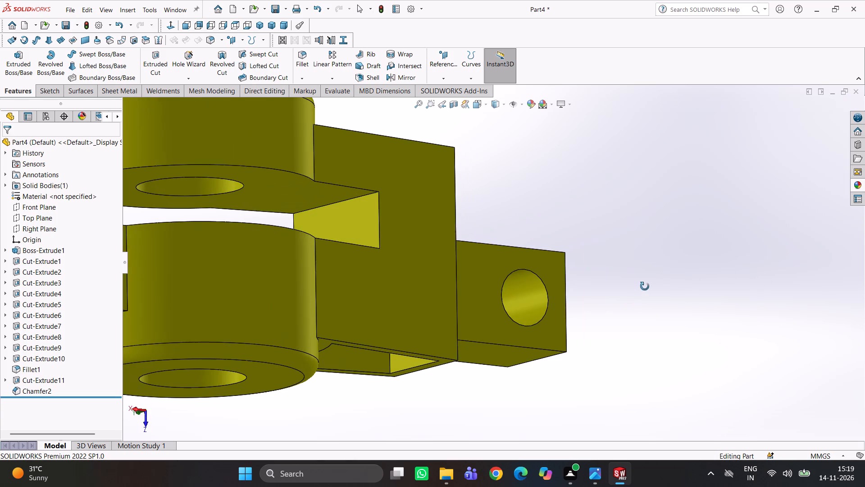
middle_click_drag(645, 286, 645, 286)
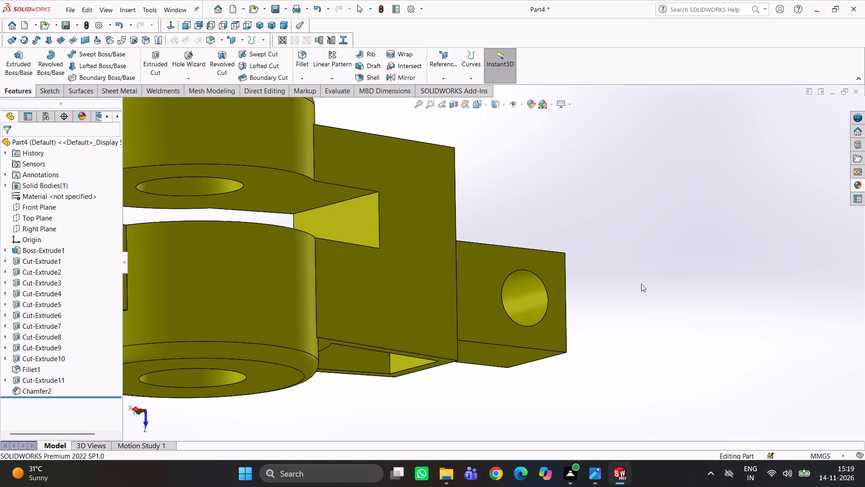
Compare the holes of both end lugs and review the slot, bosses and side pockets of the finished bracket.
scroll(411, 260, "up", 3)
scroll(429, 252, "down", 1)
middle_click_drag(429, 253, 397, 164)
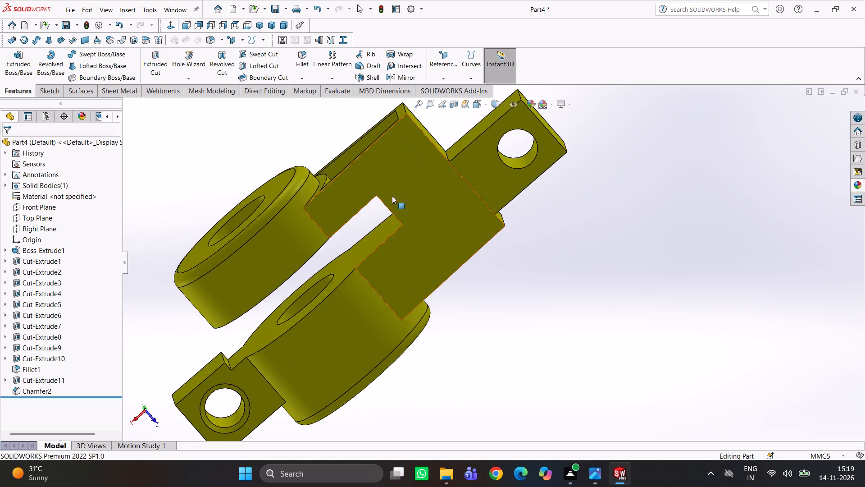
scroll(368, 210, "up", 3)
middle_click_drag(404, 239, 491, 234)
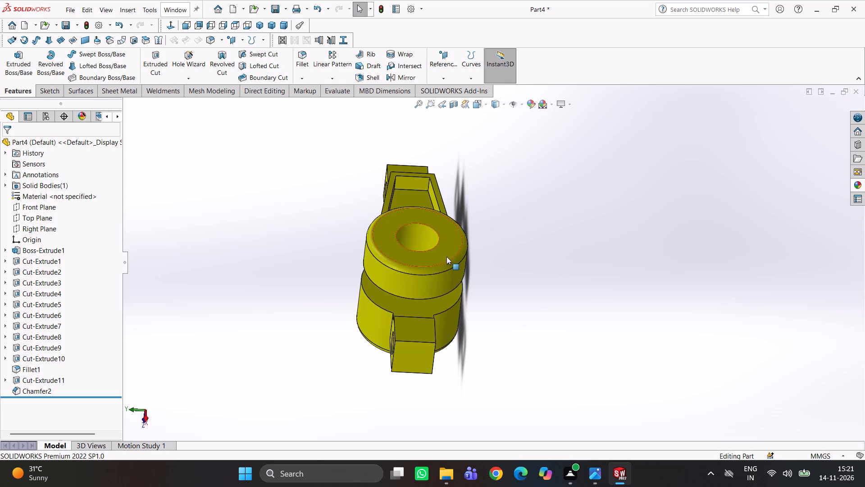
scroll(448, 262, "down", 3)
middle_click_drag(496, 294, 541, 271)
scroll(513, 298, "up", 2)
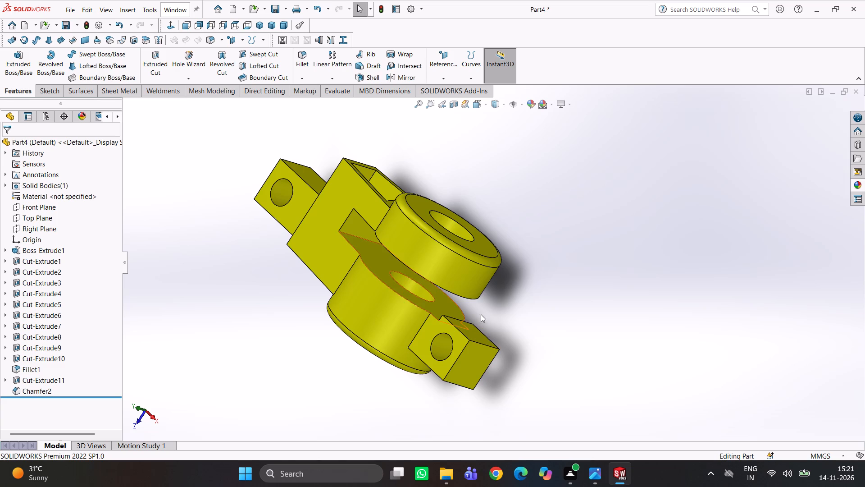
scroll(526, 310, "up", 2)
middle_click_drag(520, 312, 612, 262)
scroll(460, 293, "up", 2)
middle_click_drag(441, 291, 464, 198)
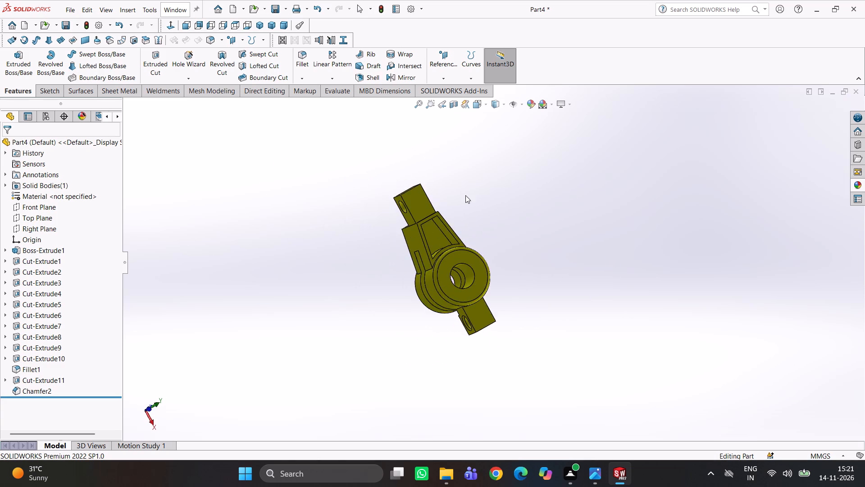
scroll(438, 194, "down", 4)
middle_click_drag(424, 197, 361, 173)
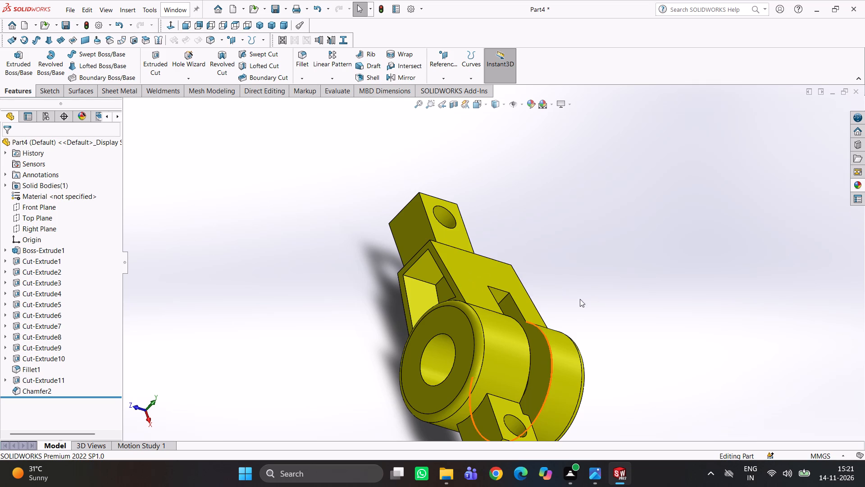
middle_click_drag(574, 300, 493, 264)
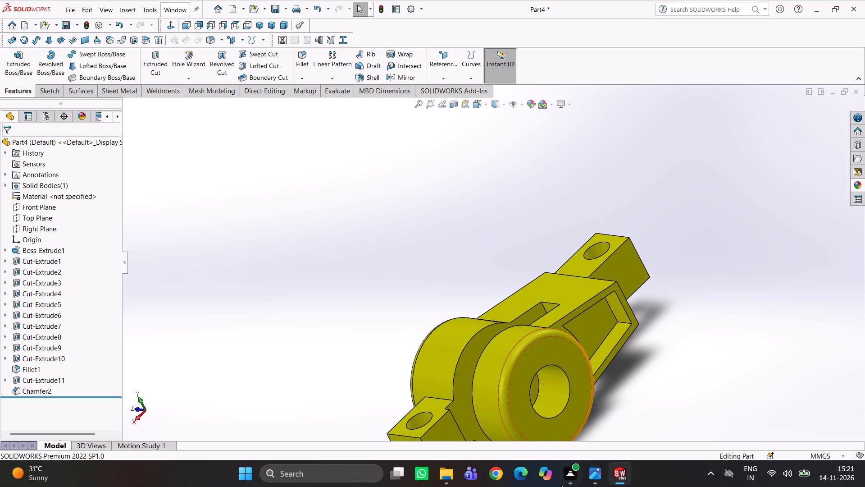
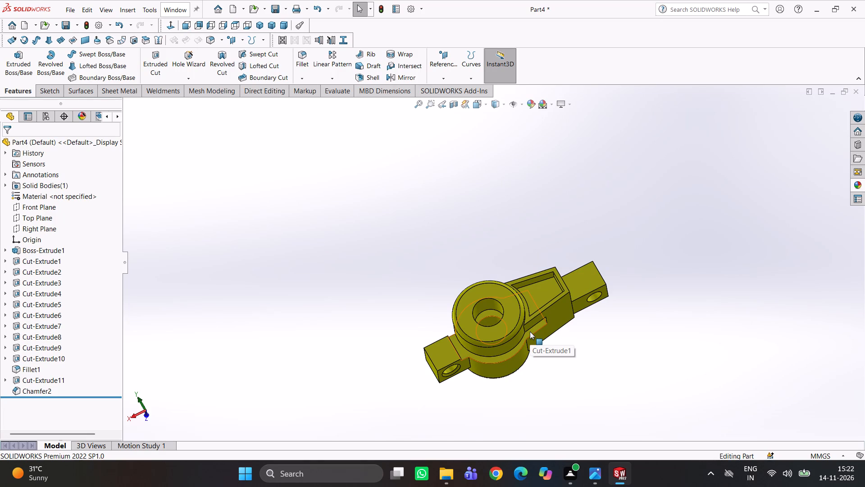
Examine the central slot, the two bosses and the drilled lug at the boss end from above.
scroll(663, 330, "up", 2)
middle_click_drag(645, 335, 706, 352)
scroll(608, 347, "down", 4)
middle_click_drag(487, 290, 552, 325)
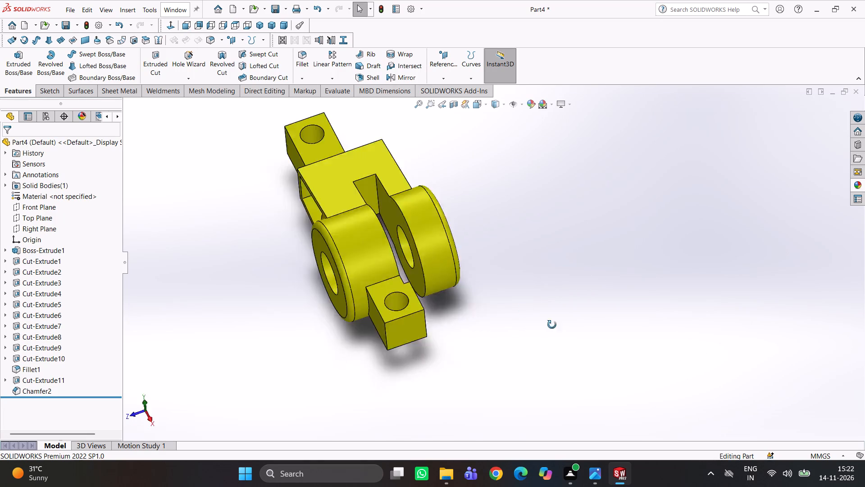
middle_click_drag(552, 325, 566, 331)
scroll(342, 239, "down", 2)
middle_click_drag(401, 255, 347, 308)
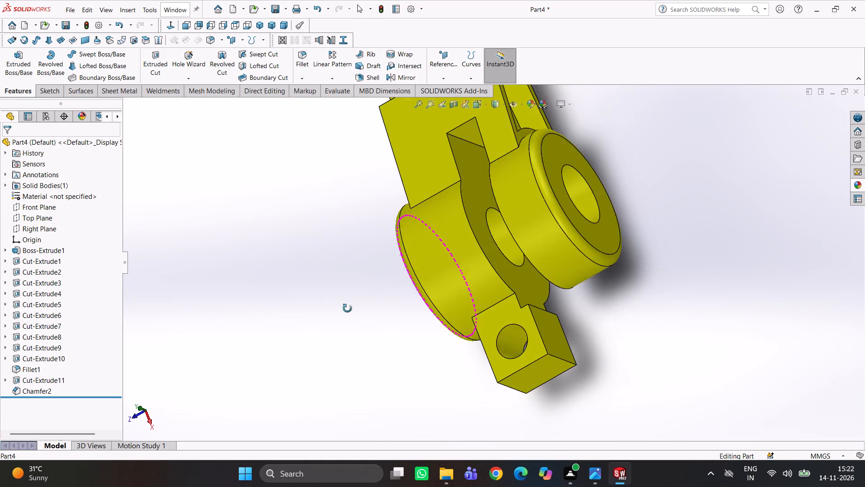
middle_click_drag(347, 308, 347, 307)
scroll(428, 267, "up", 4)
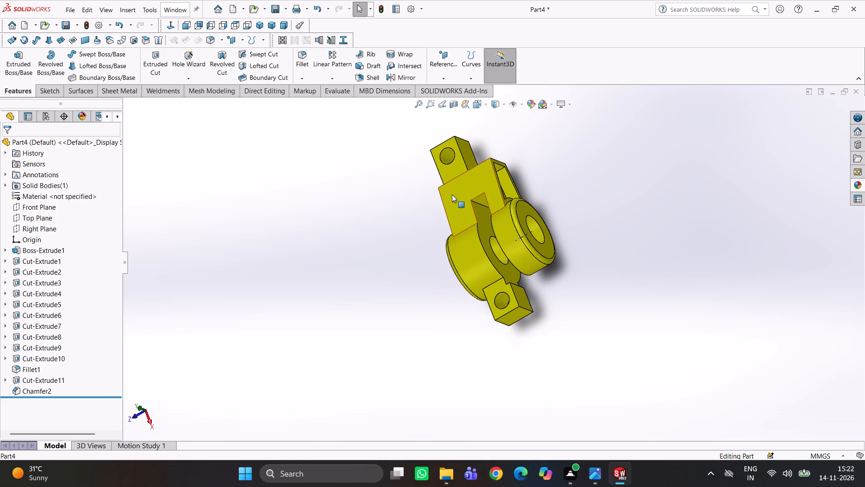
Review the bracket from the side pocket and the boss end, checking the boss bores and rounded rims.
scroll(449, 195, "up", 2)
middle_click_drag(493, 247, 531, 248)
scroll(506, 242, "down", 3)
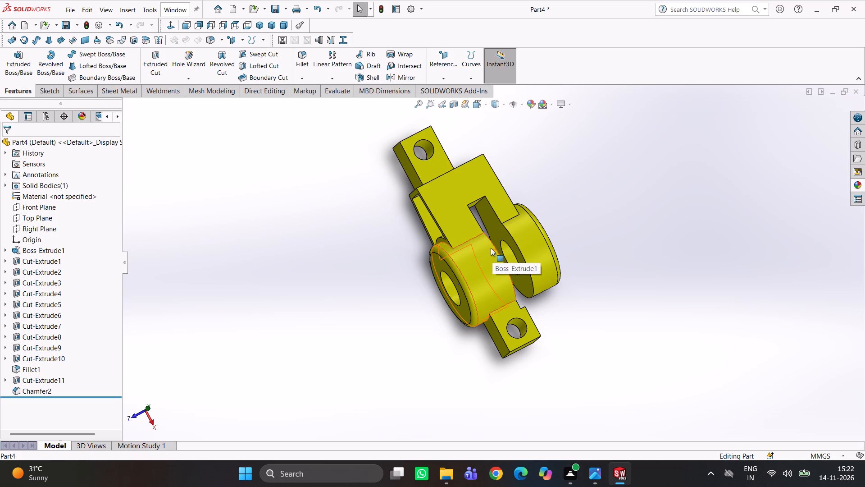
scroll(529, 234, "up", 2)
middle_click_drag(581, 264, 599, 228)
scroll(583, 264, "up", 1)
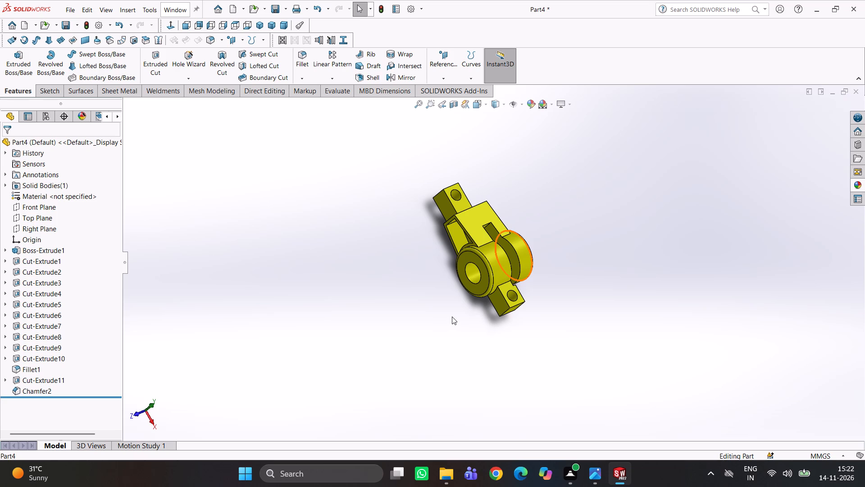
scroll(452, 317, "down", 4)
middle_click_drag(674, 240, 611, 129)
scroll(520, 187, "down", 3)
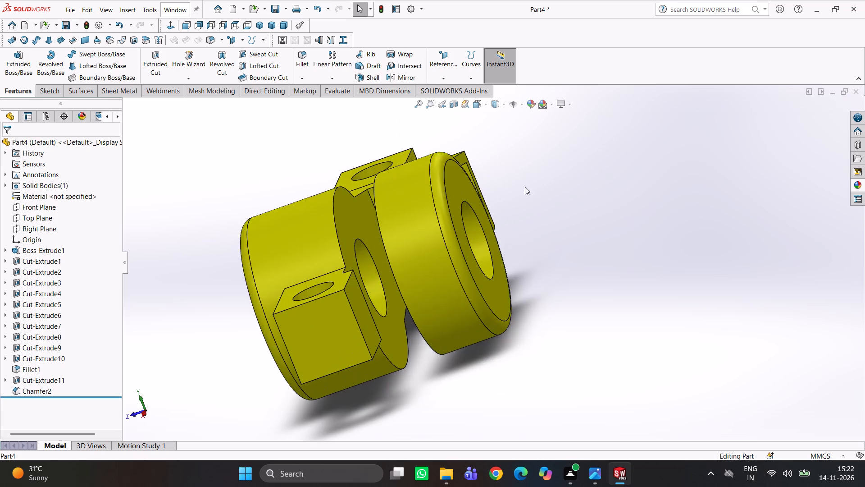
middle_click_drag(537, 189, 599, 231)
scroll(512, 282, "up", 4)
middle_click_drag(522, 294, 517, 327)
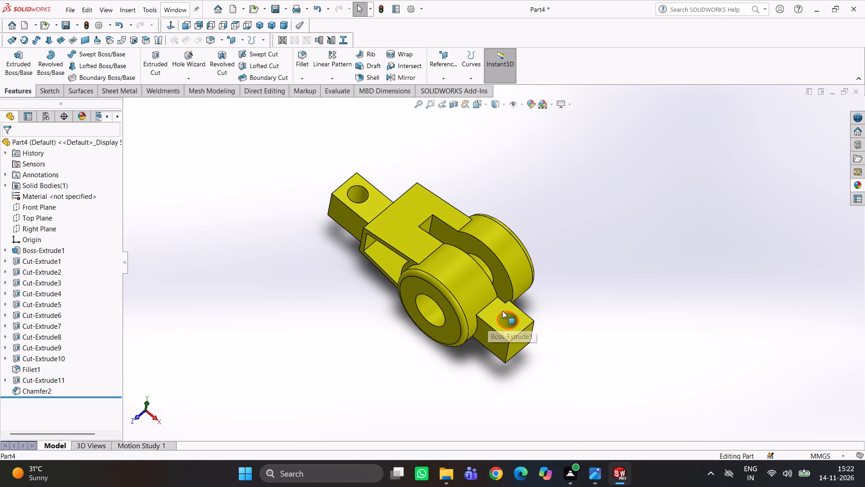
Inspect the boss-end lug's hole at close range and compare both lugs and the slot from above.
scroll(492, 305, "up", 1)
scroll(492, 305, "down", 4)
middle_click_drag(490, 298, 476, 360)
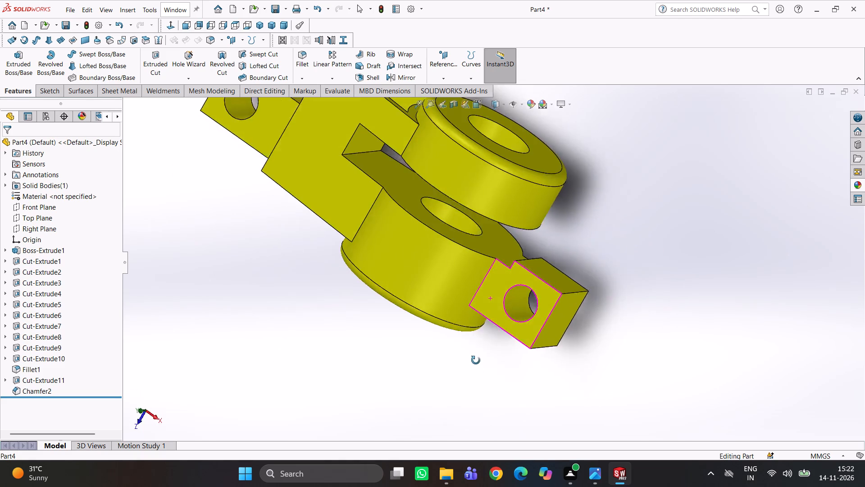
middle_click_drag(476, 360, 485, 373)
scroll(494, 340, "up", 1)
scroll(498, 276, "up", 2)
middle_click_drag(537, 248, 551, 225)
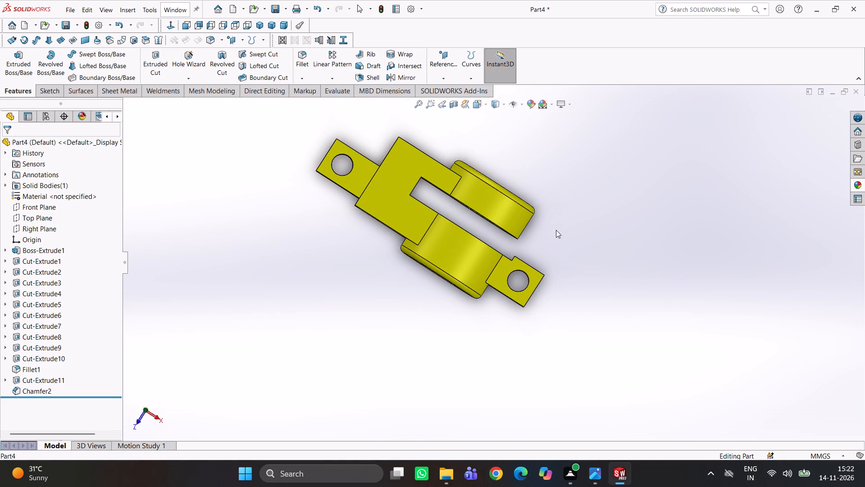
scroll(527, 273, "up", 3)
middle_click_drag(529, 285, 581, 220)
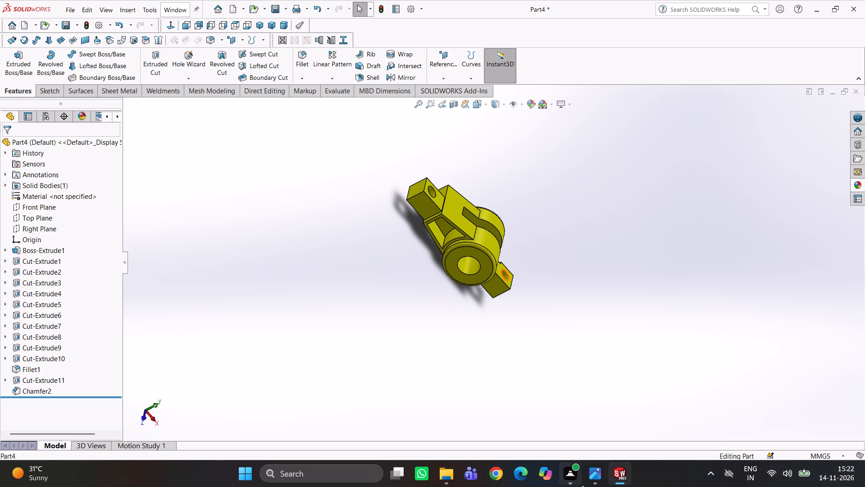